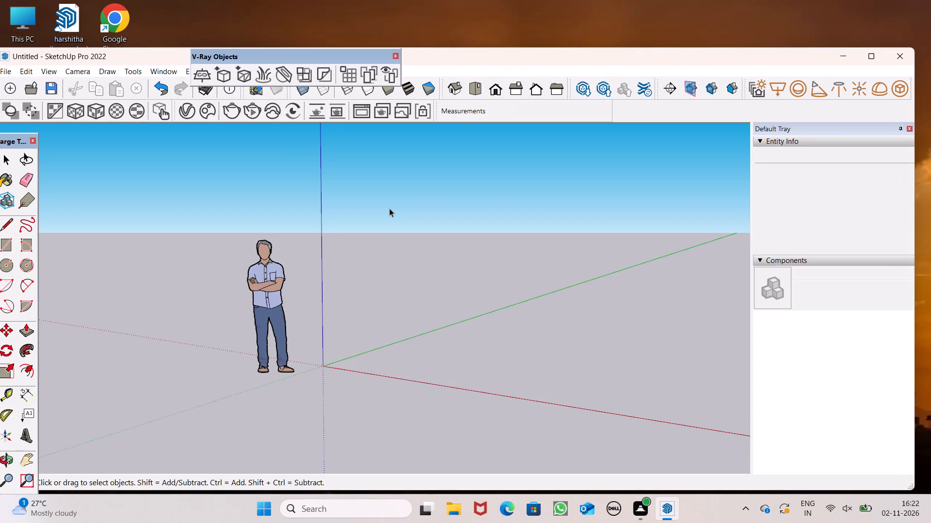
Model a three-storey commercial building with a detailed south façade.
Switch the empty model to the top view, with room to draw beside the origin.
scroll(218, 242, down, 6)
middle_drag(195, 241, 248, 326)
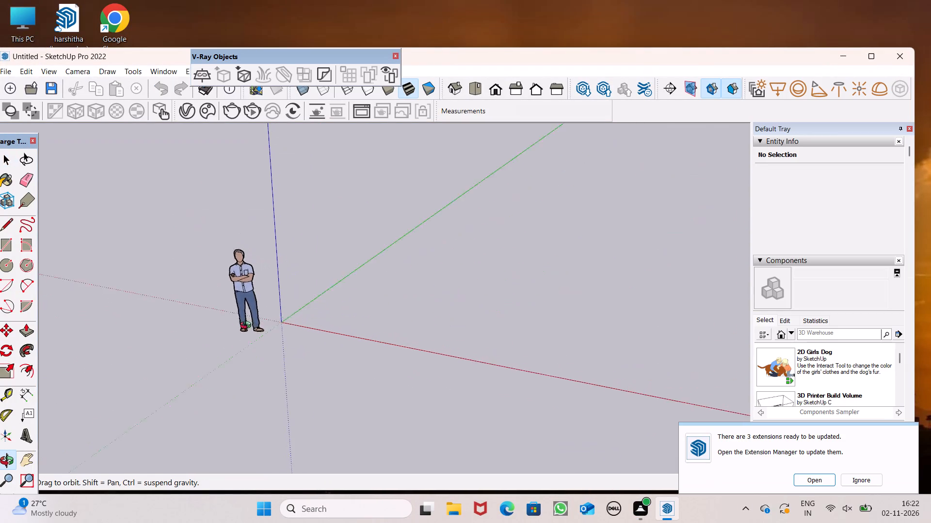
middle_drag(248, 326, 347, 350)
click(478, 85)
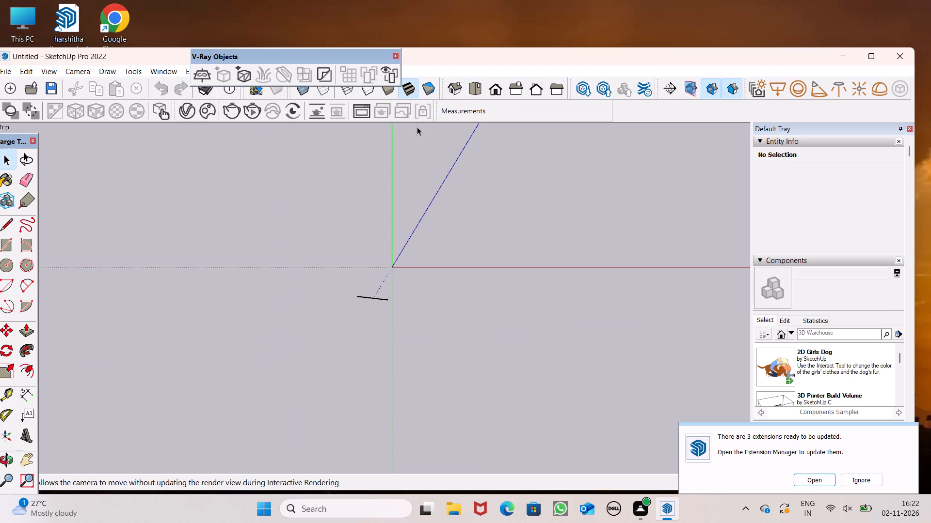
scroll(308, 312, down, 8)
scroll(246, 334, down, 14)
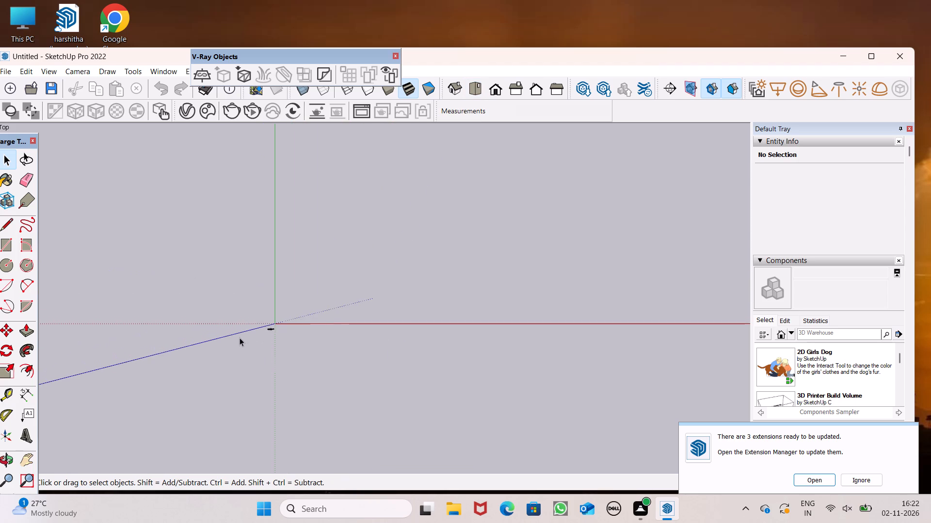
scroll(240, 338, down, 1)
scroll(345, 287, up, 8)
scroll(225, 262, down, 1)
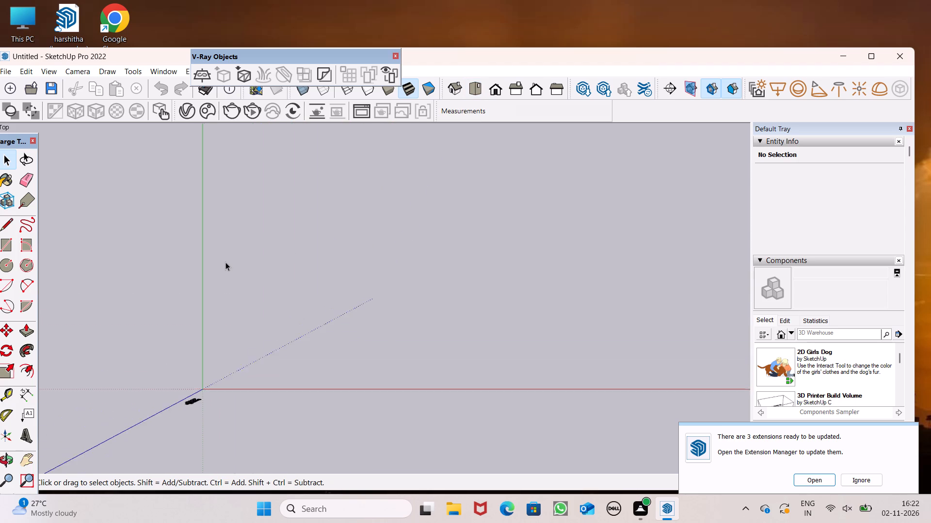
scroll(225, 262, down, 1)
scroll(263, 211, up, 1)
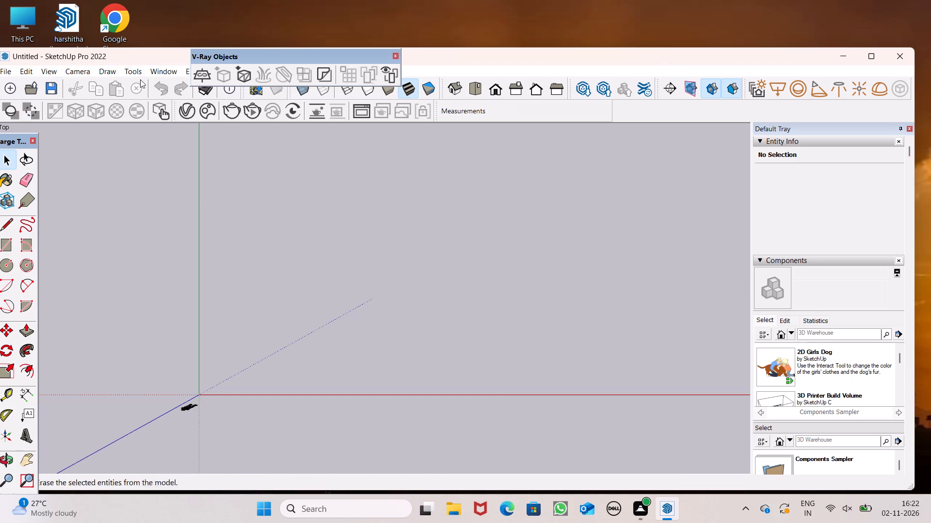
Maximize the modeling window and reposition the large tool set so all its tools are accessible.
click(874, 59)
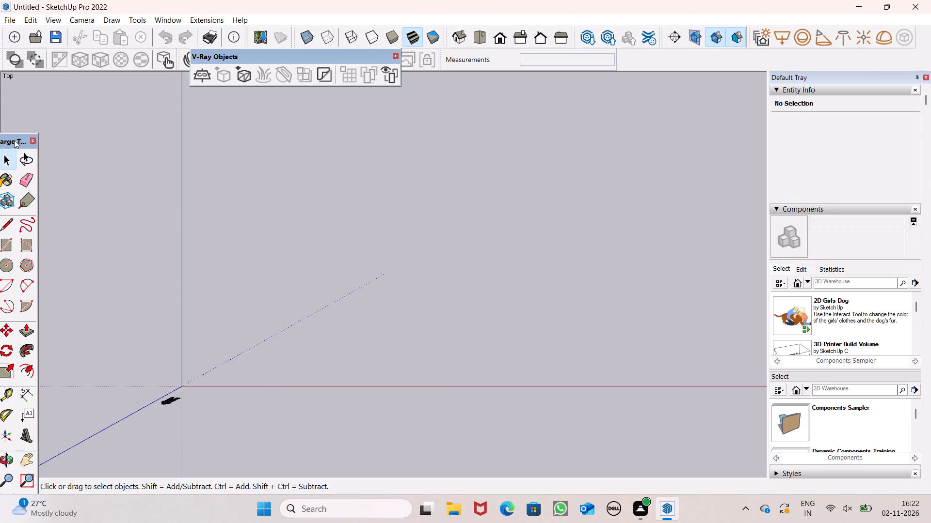
drag(14, 140, 37, 27)
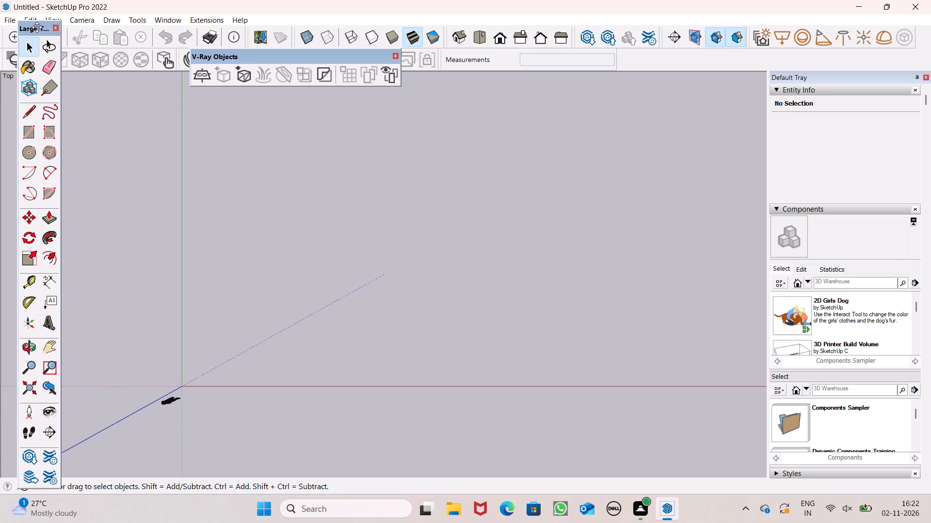
drag(37, 27, 29, 31)
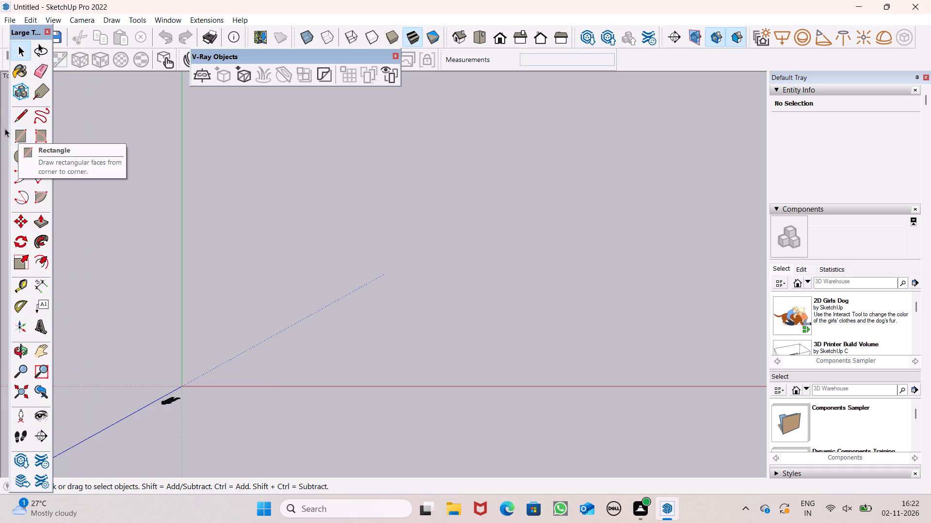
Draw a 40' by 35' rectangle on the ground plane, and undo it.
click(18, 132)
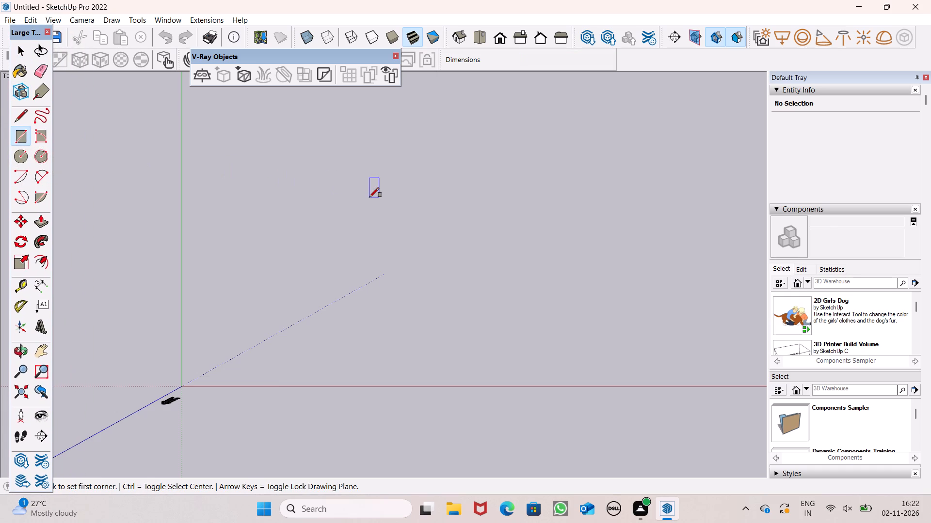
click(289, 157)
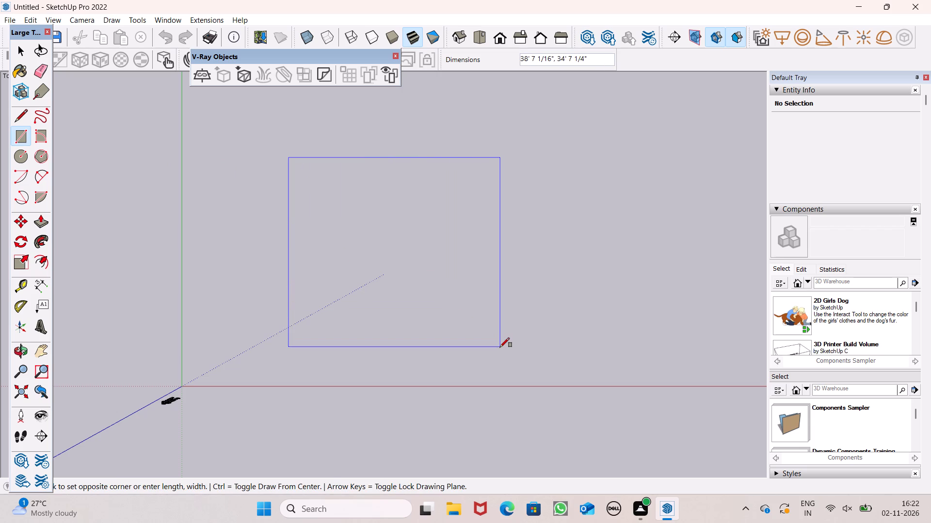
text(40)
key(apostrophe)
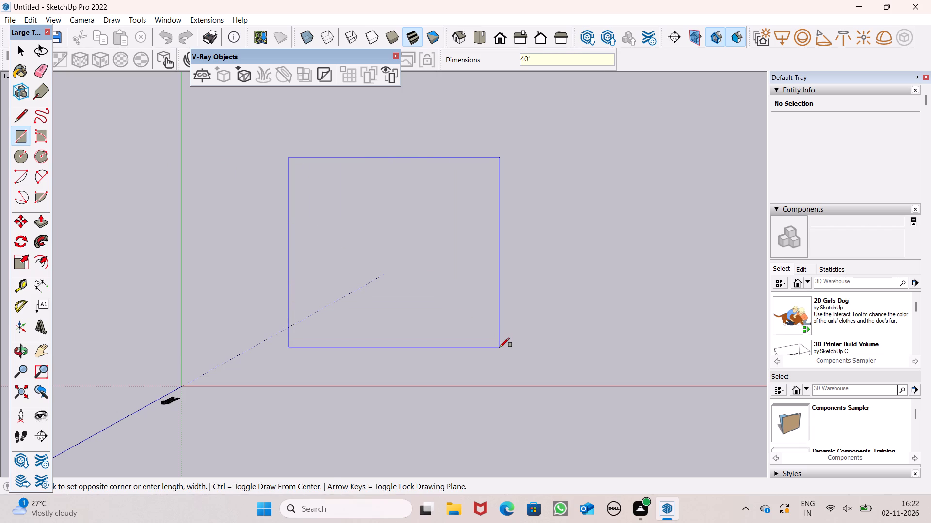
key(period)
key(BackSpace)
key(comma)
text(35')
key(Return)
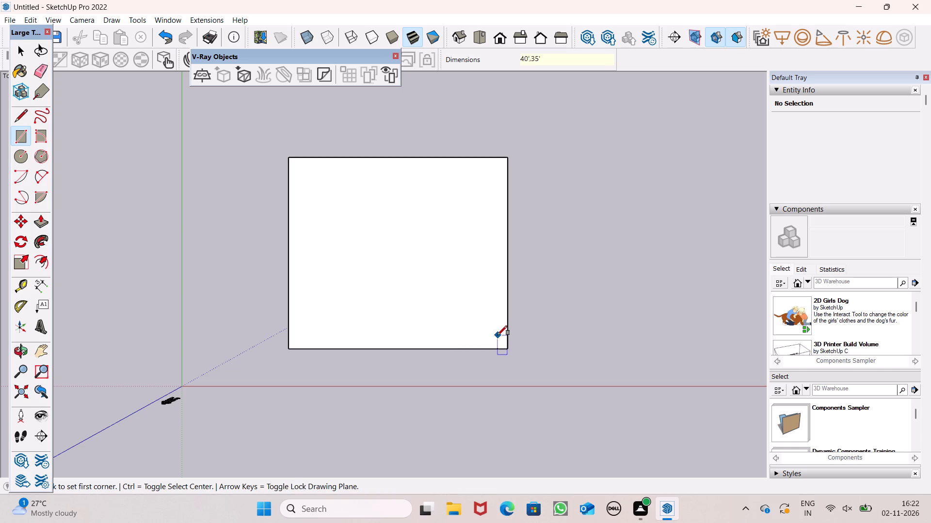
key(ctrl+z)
Draw a 40' by 40' square on the ground plane.
click(289, 189)
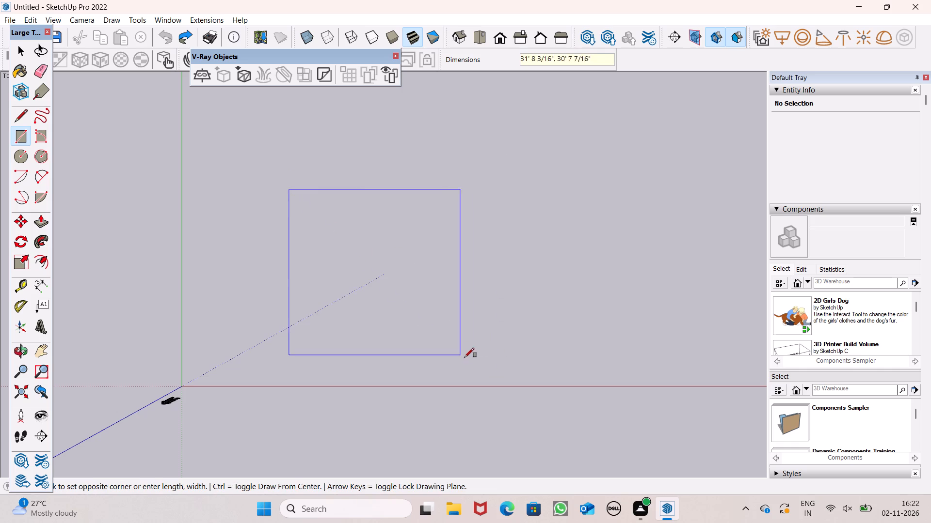
text(40',40')
key(Return)
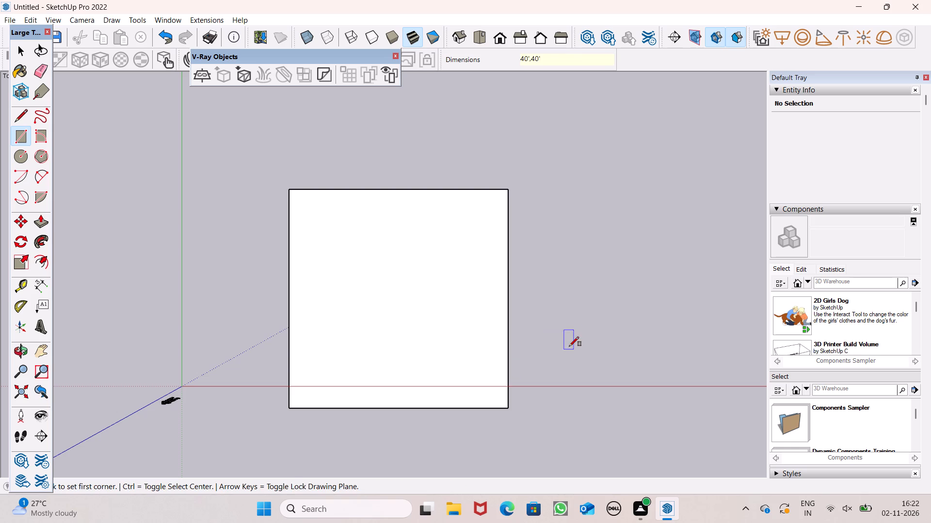
Move the whole square about 28' 11" along the green axis, away from the red axis.
key(space)
double_click(327, 318)
key(m)
key(Return)
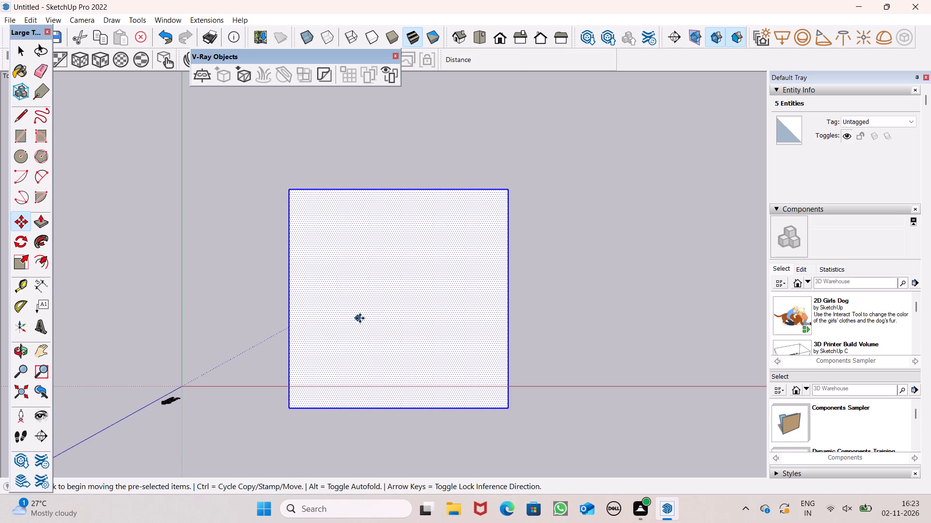
drag(388, 334, 389, 175)
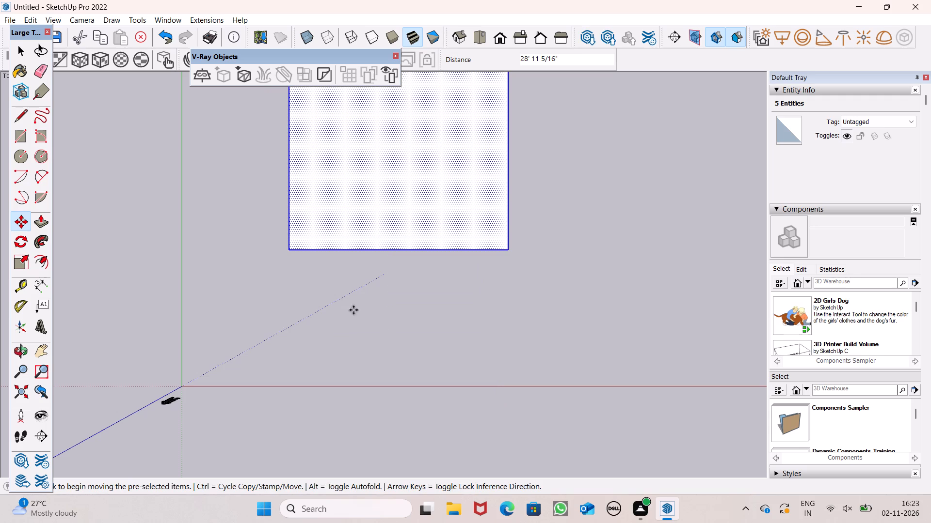
key(space)
click(330, 321)
Push/Pull the square face up by 9" to form a slab.
scroll(332, 326, down, 2)
middle_drag(418, 355, 417, 224)
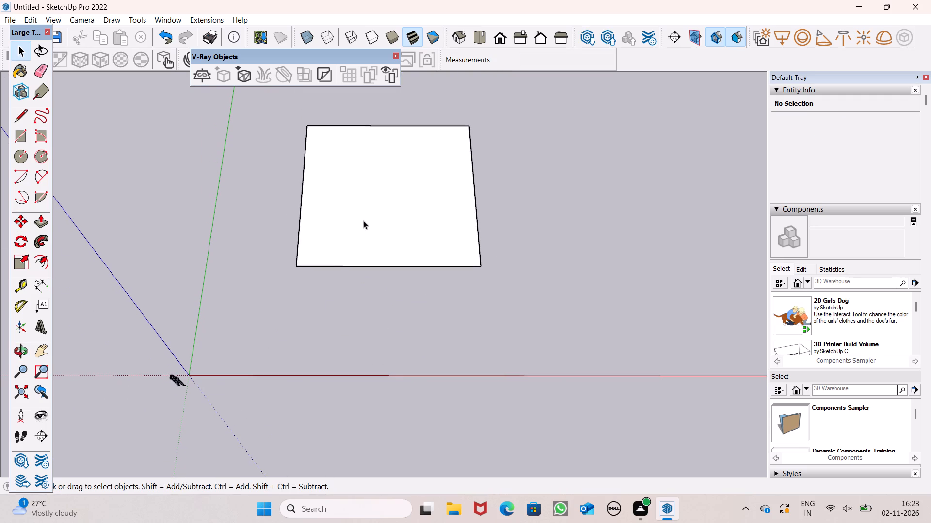
click(32, 222)
scroll(311, 240, down, 4)
scroll(370, 184, up, 6)
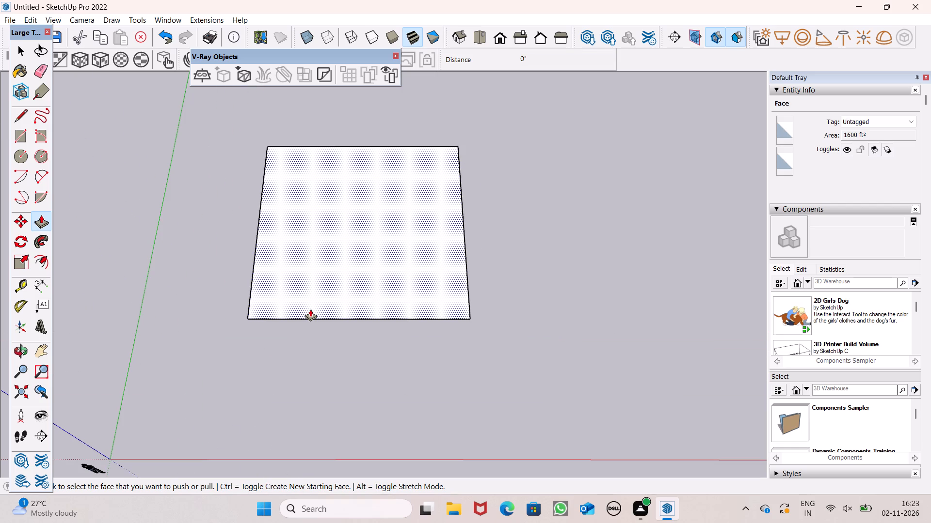
drag(309, 314, 309, 199)
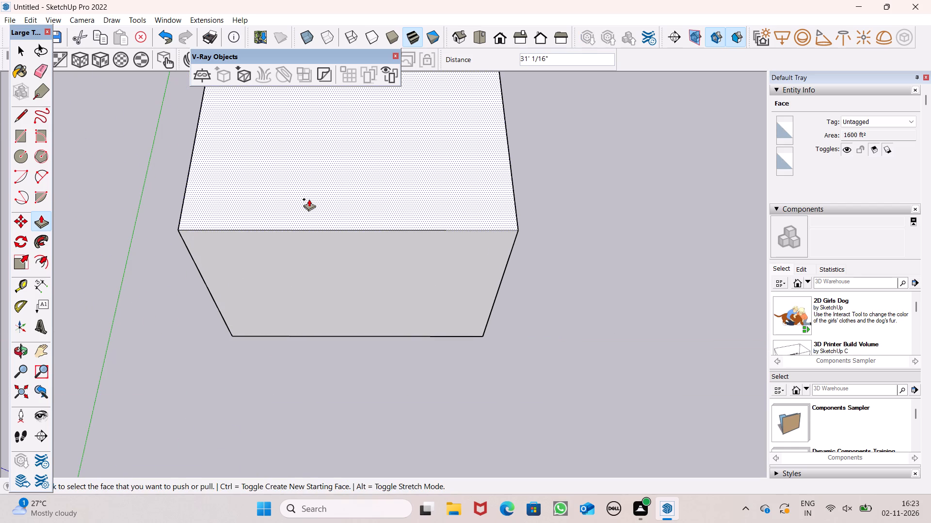
key(9)
key(shift+quotedbl)
key(Return)
key(space)
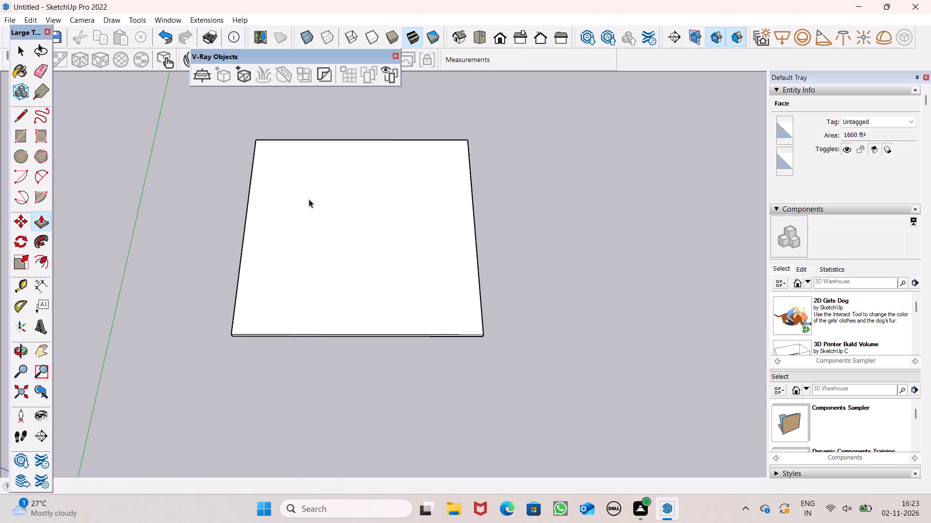
Return to the top view of the slab.
scroll(295, 417, down, 3)
middle_drag(313, 453, 368, 249)
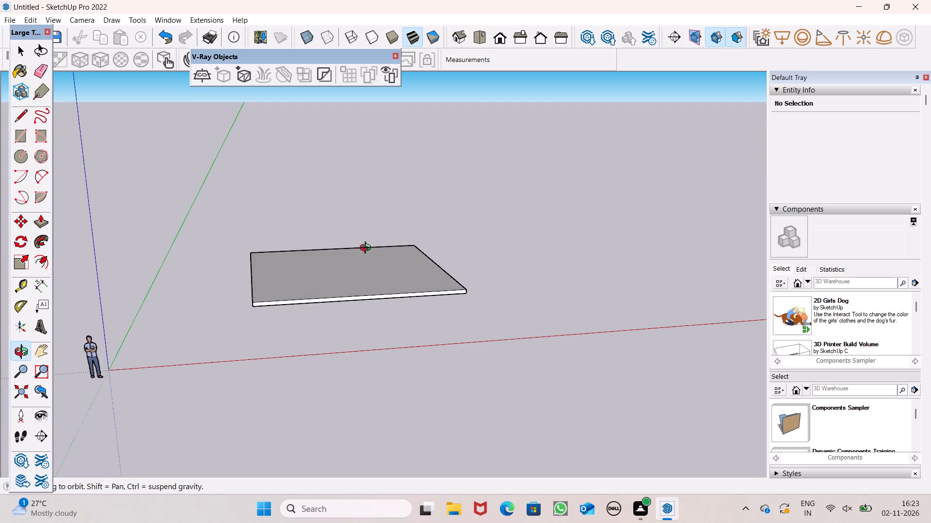
middle_drag(368, 249, 313, 356)
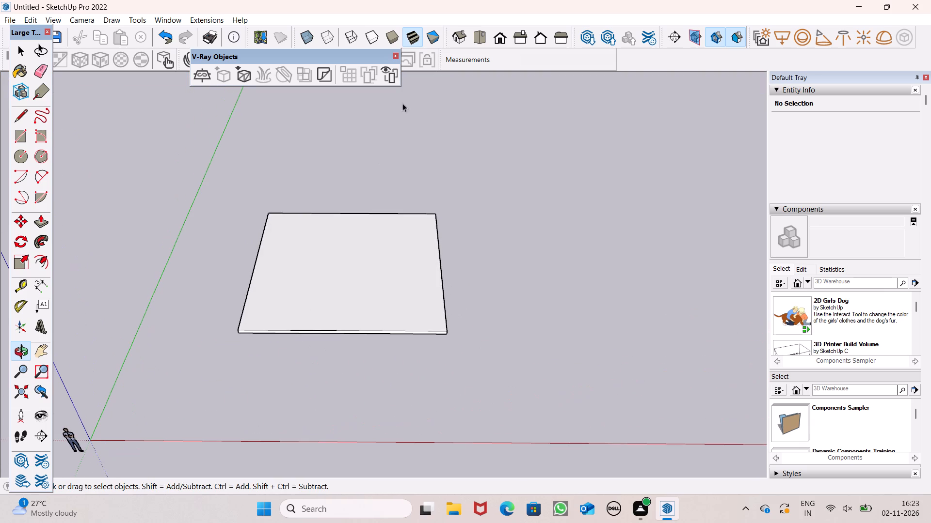
click(479, 30)
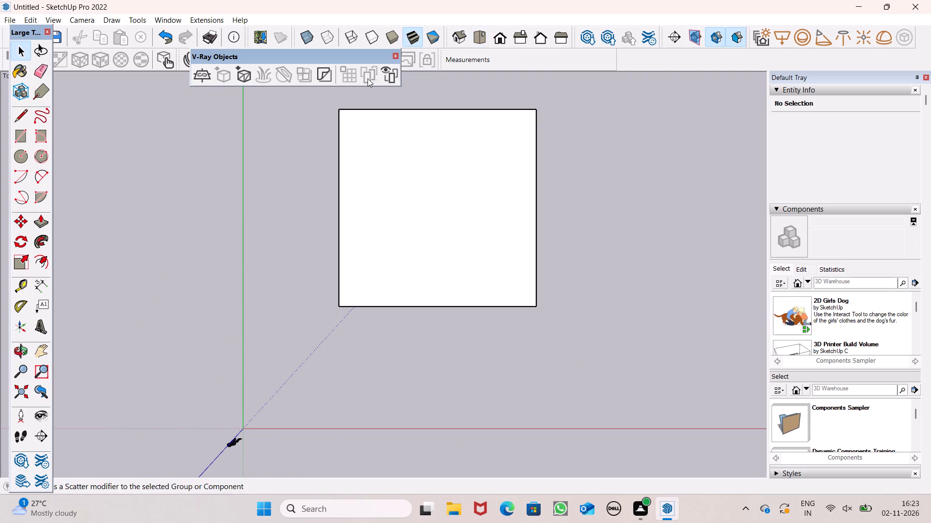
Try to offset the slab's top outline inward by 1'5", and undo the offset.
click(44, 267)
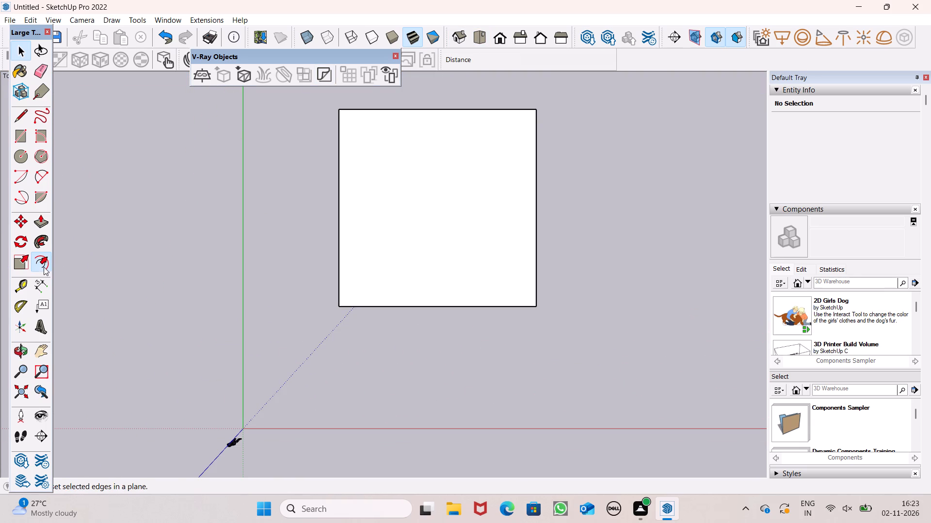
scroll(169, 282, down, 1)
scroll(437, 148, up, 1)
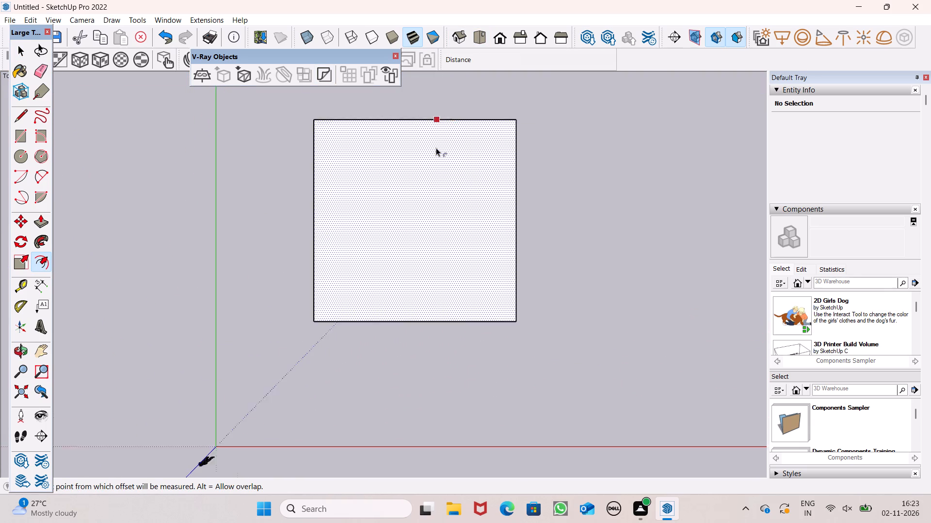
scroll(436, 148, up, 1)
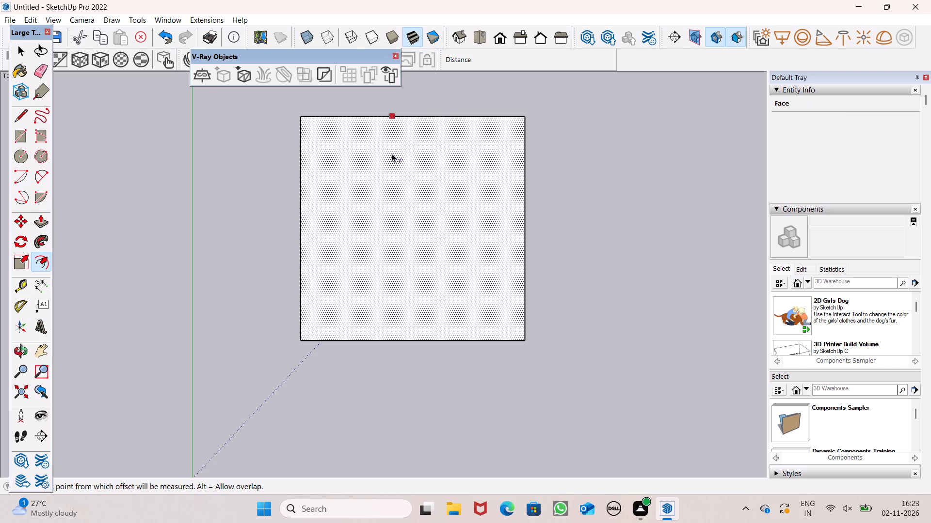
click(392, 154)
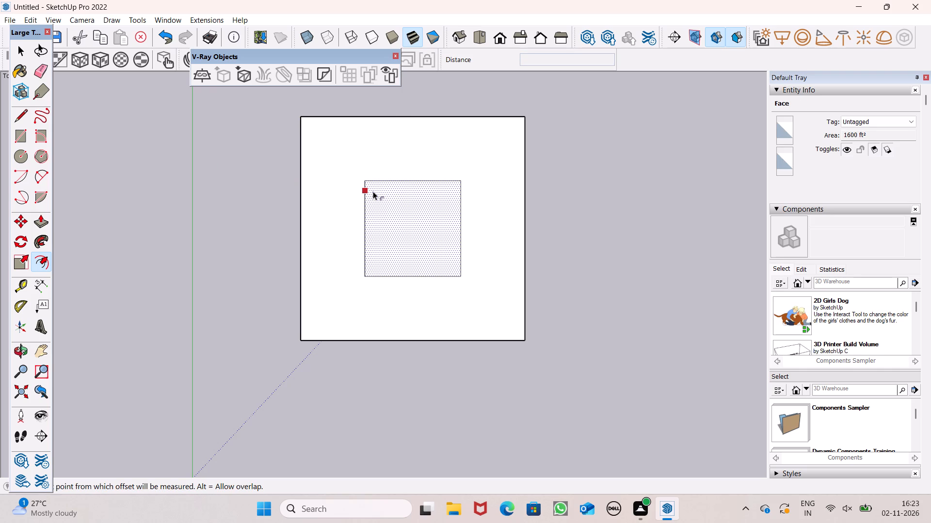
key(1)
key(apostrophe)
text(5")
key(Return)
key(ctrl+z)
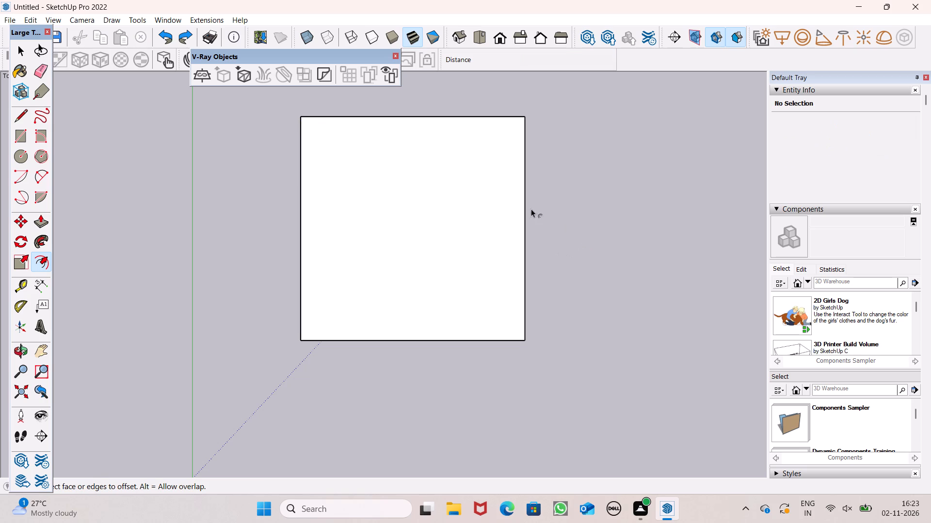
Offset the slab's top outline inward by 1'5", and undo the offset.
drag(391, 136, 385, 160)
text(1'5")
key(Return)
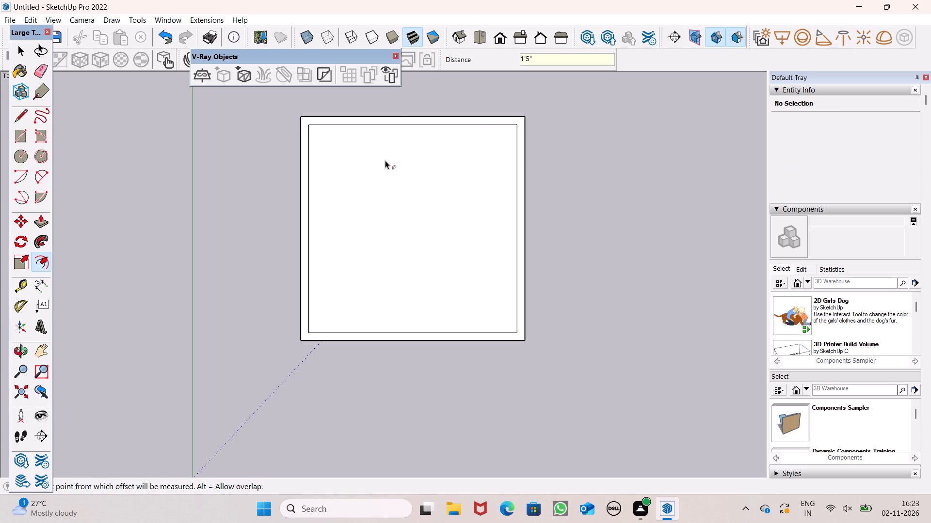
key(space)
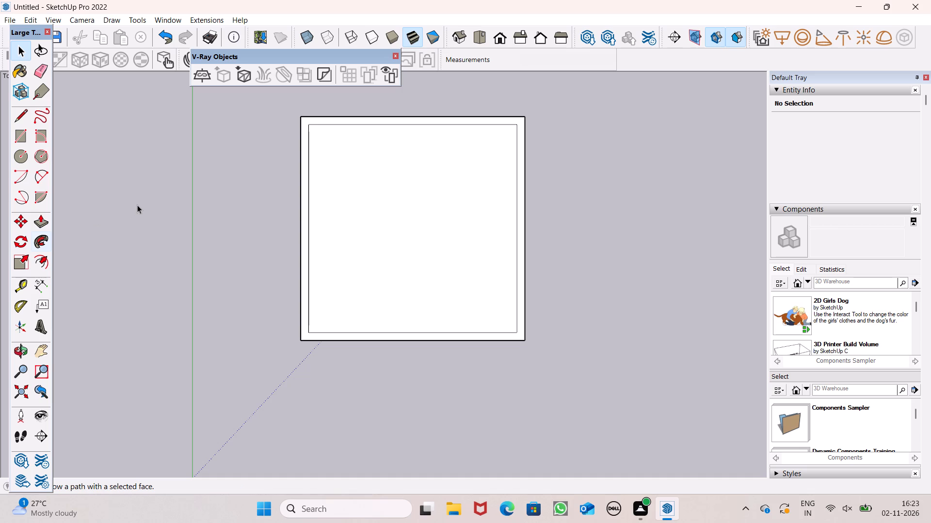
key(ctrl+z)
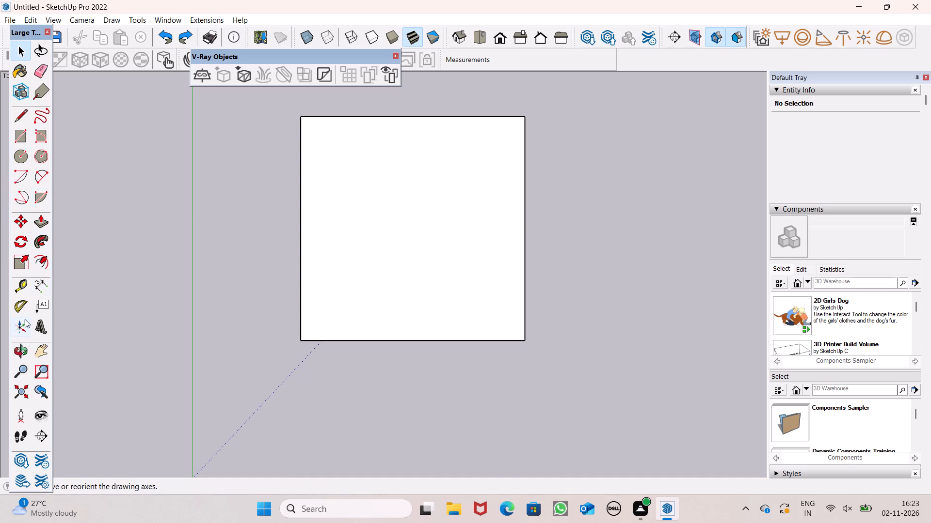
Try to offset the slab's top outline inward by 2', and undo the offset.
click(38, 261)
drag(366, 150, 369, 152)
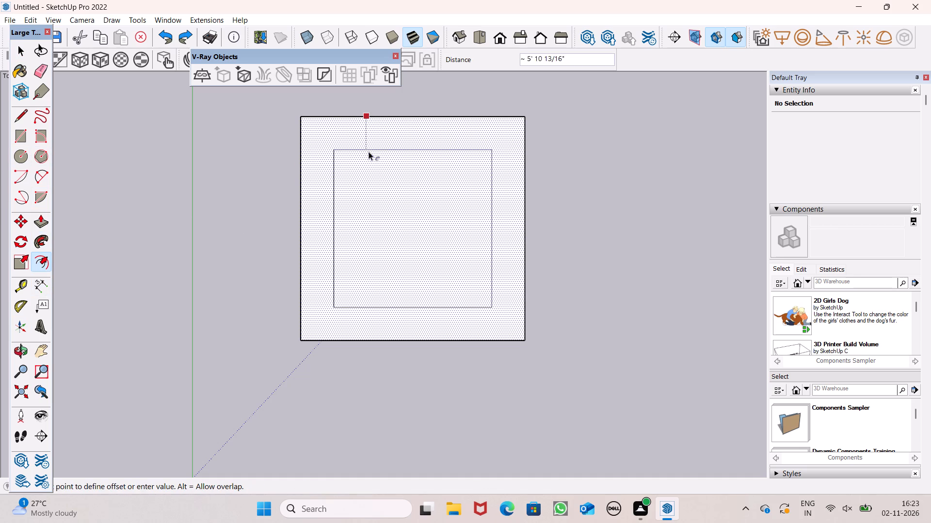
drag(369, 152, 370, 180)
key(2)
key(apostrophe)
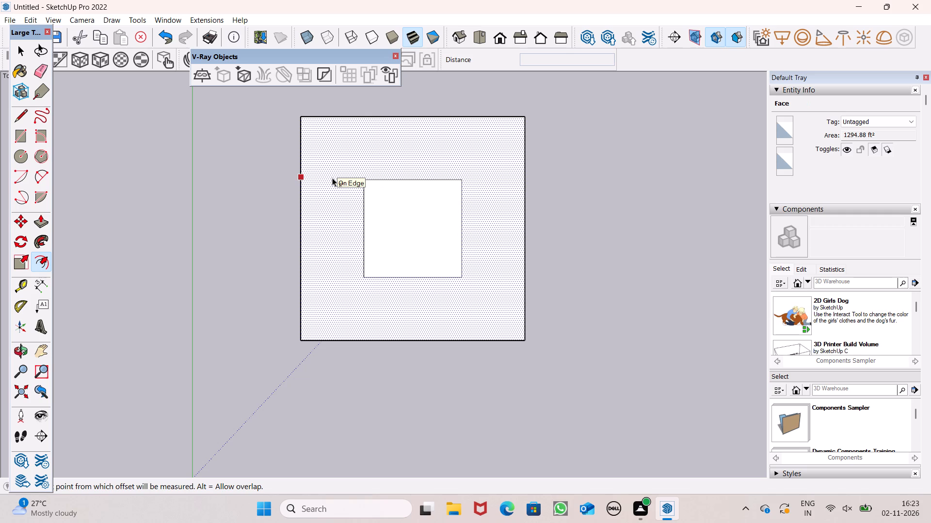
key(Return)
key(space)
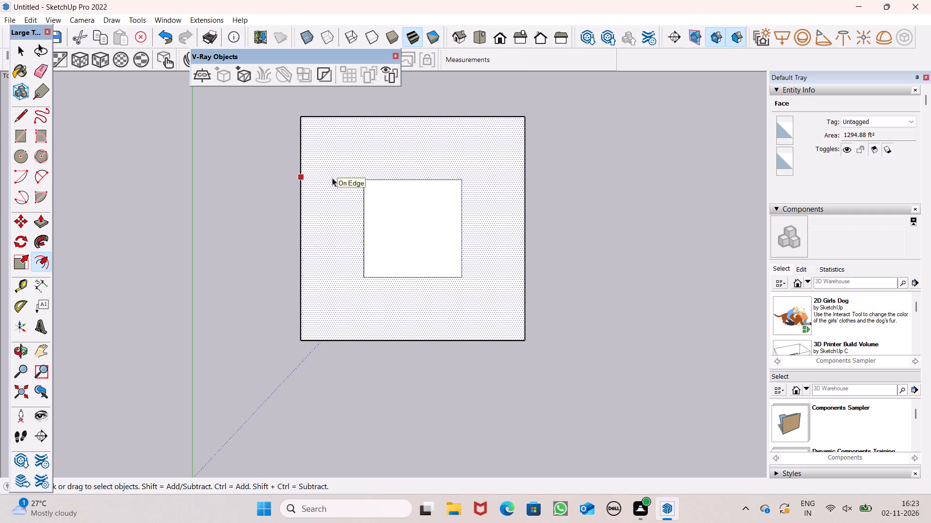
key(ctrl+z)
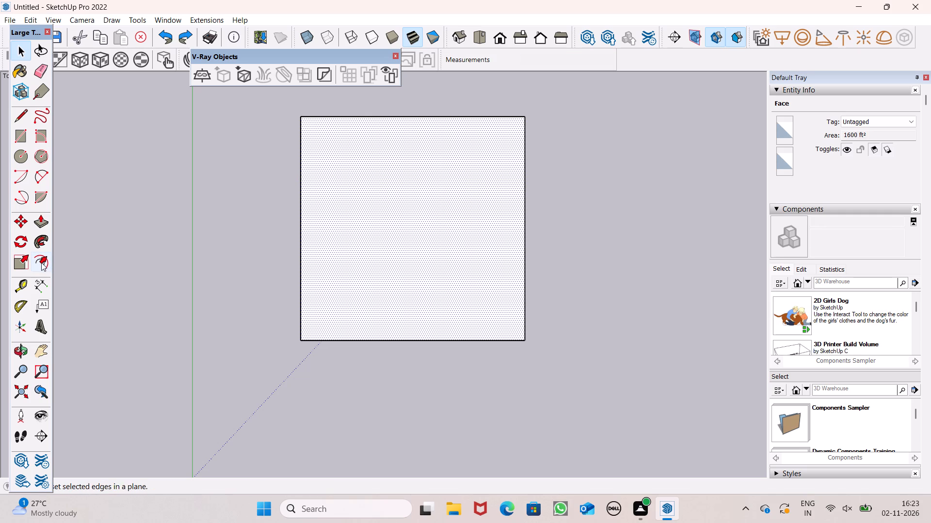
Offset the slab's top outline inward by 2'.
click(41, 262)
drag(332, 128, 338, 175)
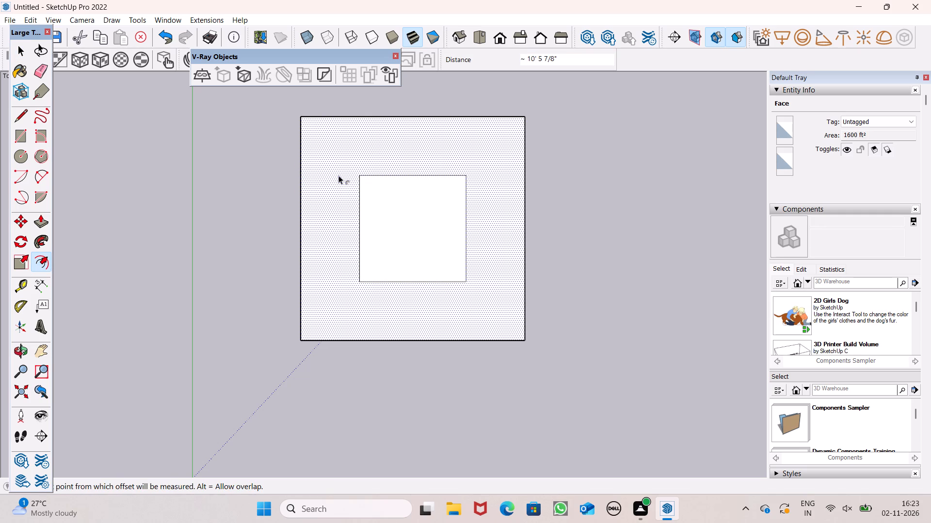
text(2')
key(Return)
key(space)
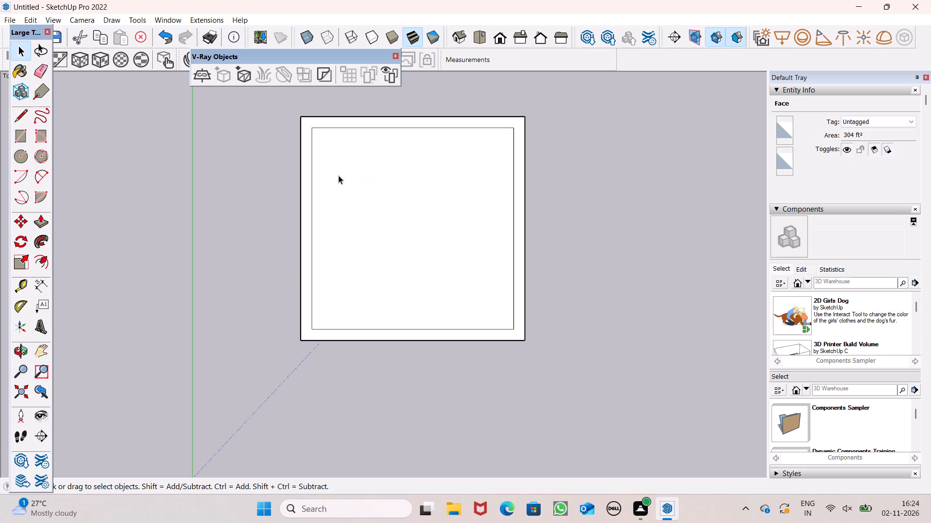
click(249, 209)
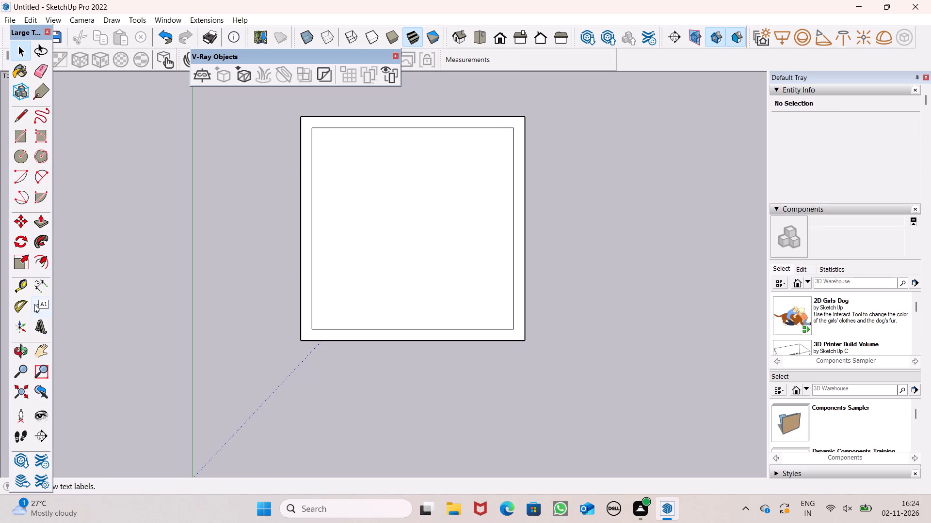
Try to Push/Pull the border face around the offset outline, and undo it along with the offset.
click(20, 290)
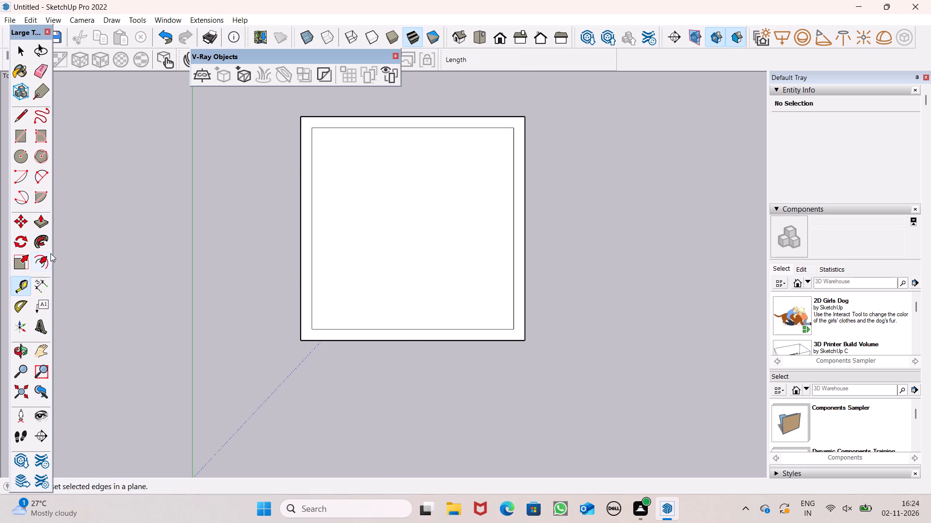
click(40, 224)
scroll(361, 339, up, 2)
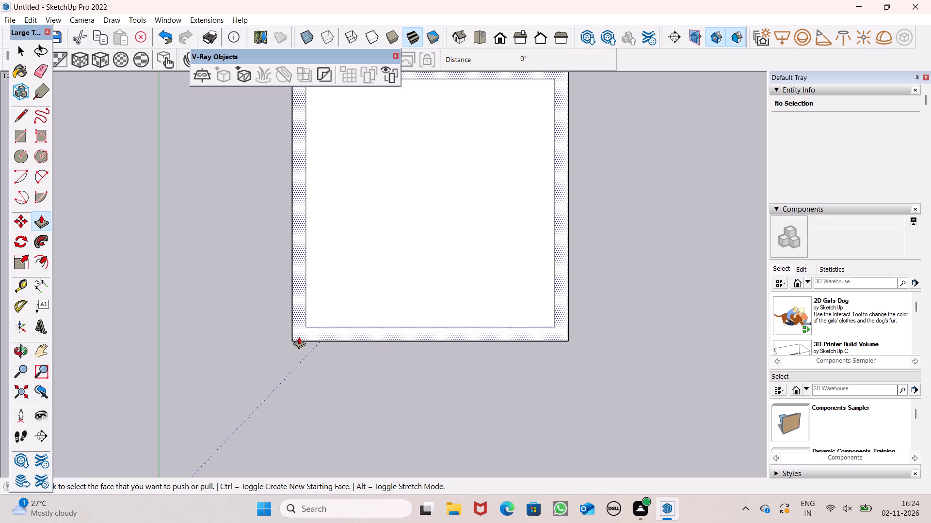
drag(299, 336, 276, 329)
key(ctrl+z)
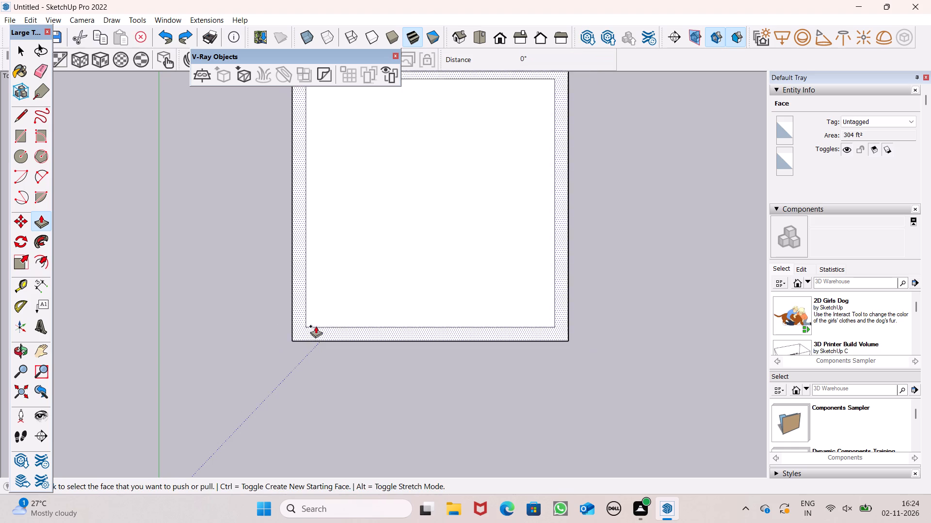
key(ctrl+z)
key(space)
Push/Pull the slab's top face up by 3'.
scroll(393, 311, down, 3)
middle_drag(449, 352, 463, 138)
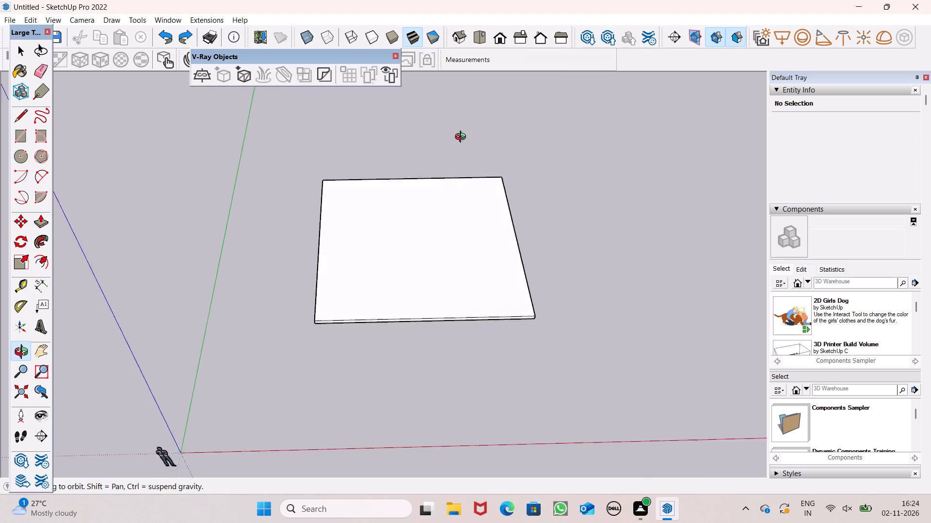
middle_drag(463, 138, 482, 98)
scroll(424, 205, up, 2)
middle_drag(796, 471, 727, 453)
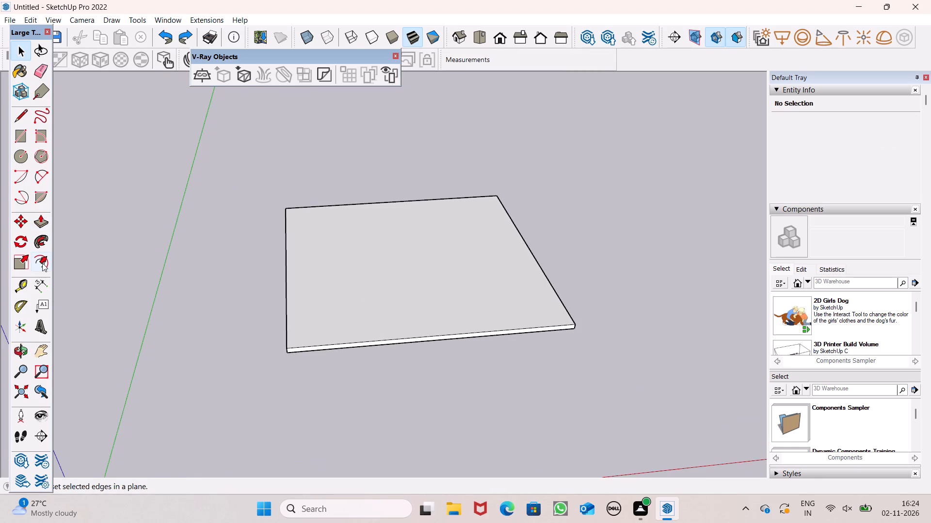
click(38, 222)
middle_drag(526, 305, 469, 289)
scroll(469, 289, up, 1)
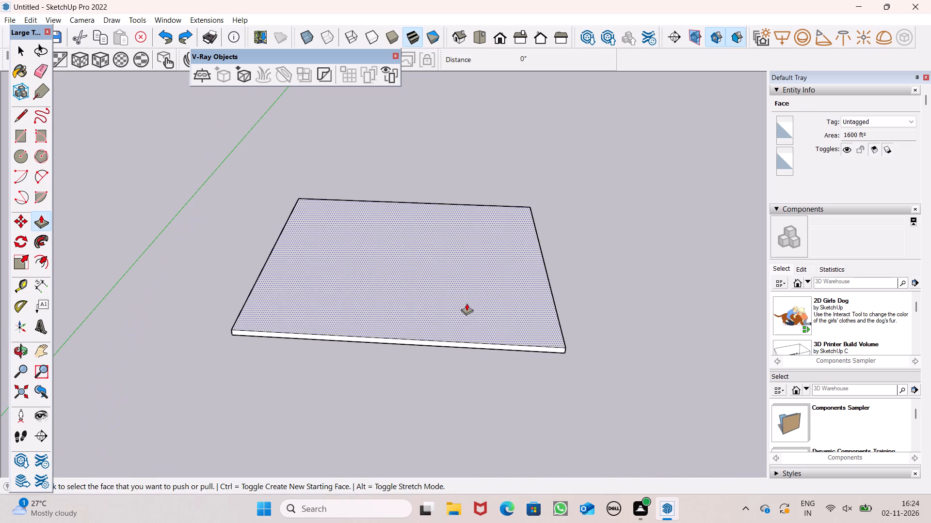
drag(460, 327, 468, 282)
text(3')
drag(468, 282, 468, 281)
key(Return)
scroll(468, 281, down, 2)
key(space)
Switch to the top view and offset the raised block's top outline inward by 2'.
middle_drag(519, 344, 536, 381)
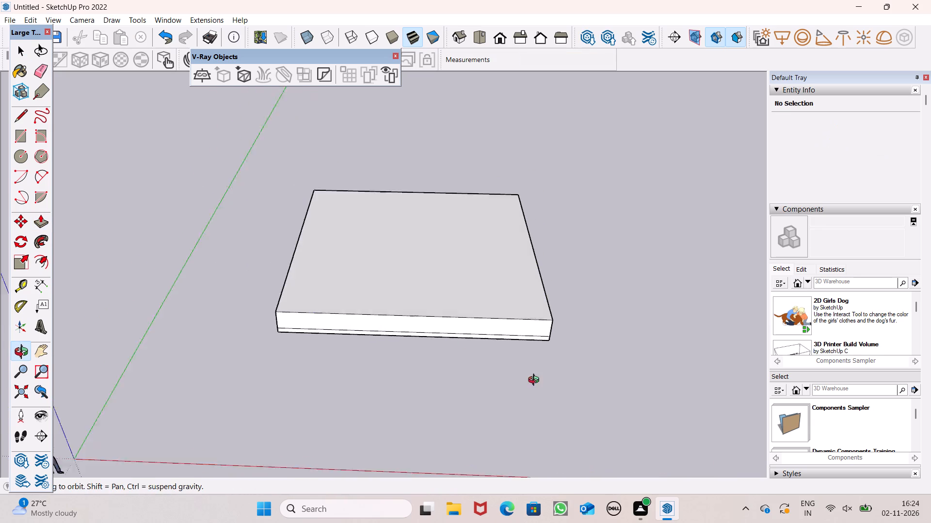
middle_drag(536, 381, 537, 392)
scroll(537, 392, up, 1)
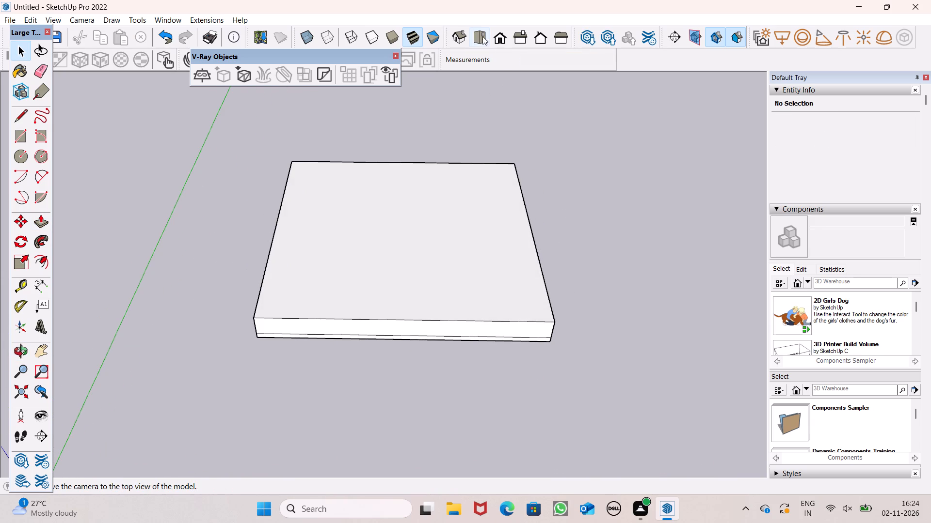
click(482, 36)
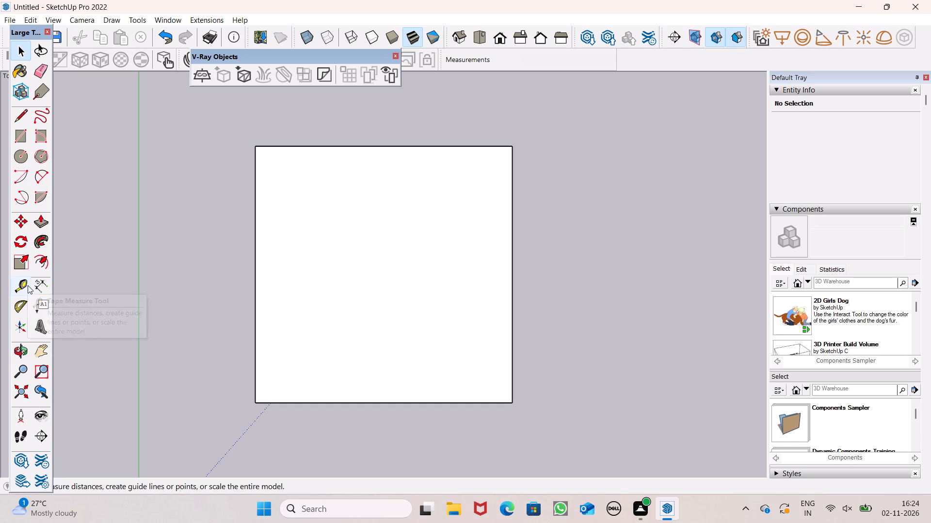
click(40, 256)
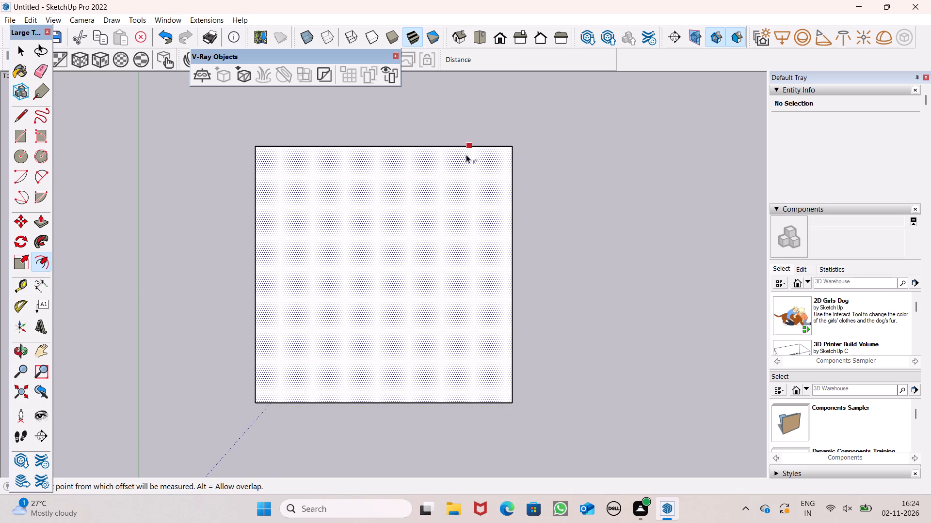
drag(456, 158, 452, 184)
text(2')
key(Return)
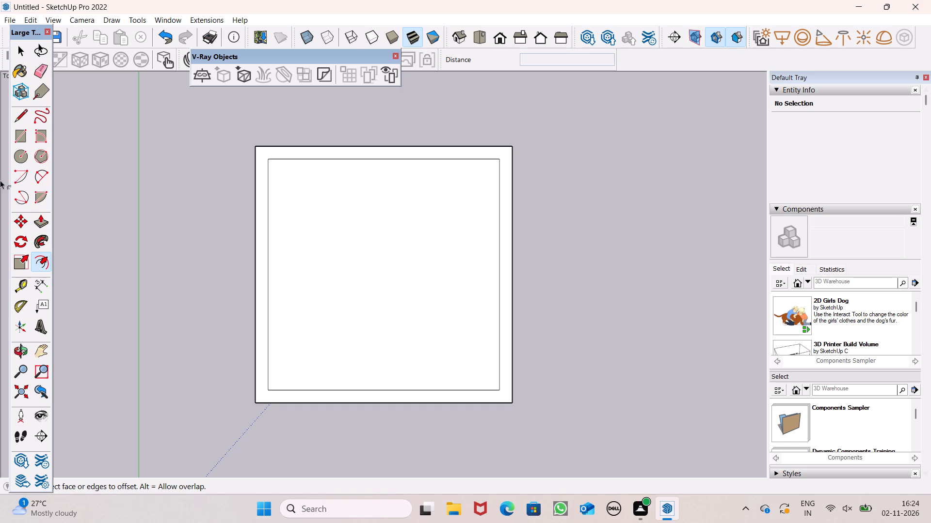
Place a guide line parallel to the inner outline's front edge, about 6' 8" inward from it.
click(21, 285)
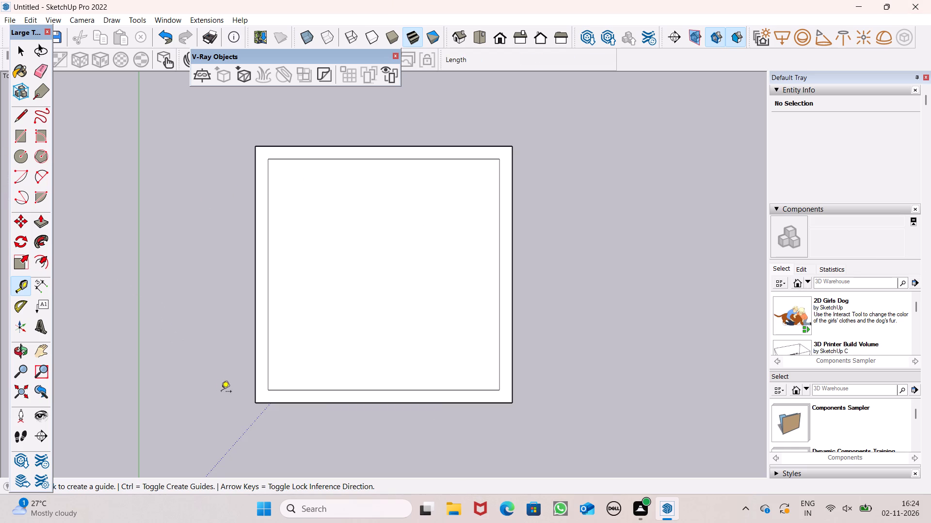
scroll(316, 392, up, 3)
click(325, 387)
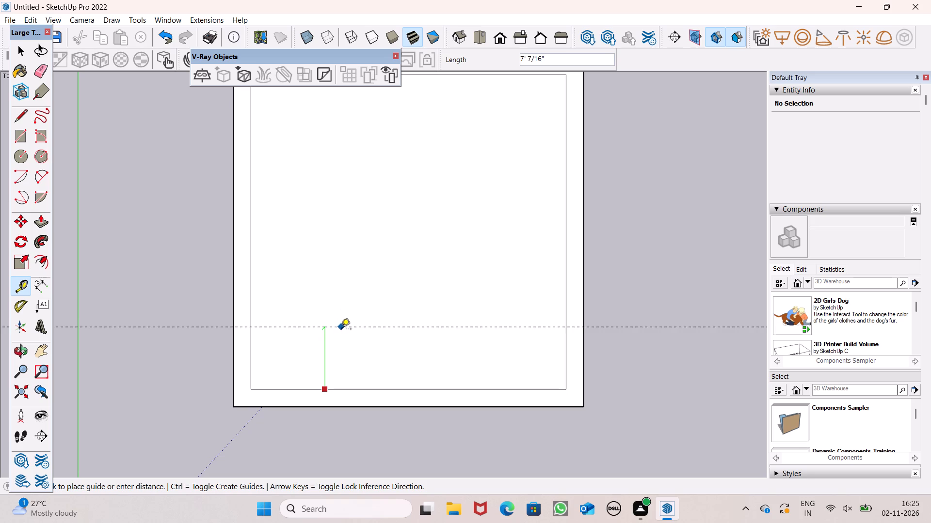
click(341, 331)
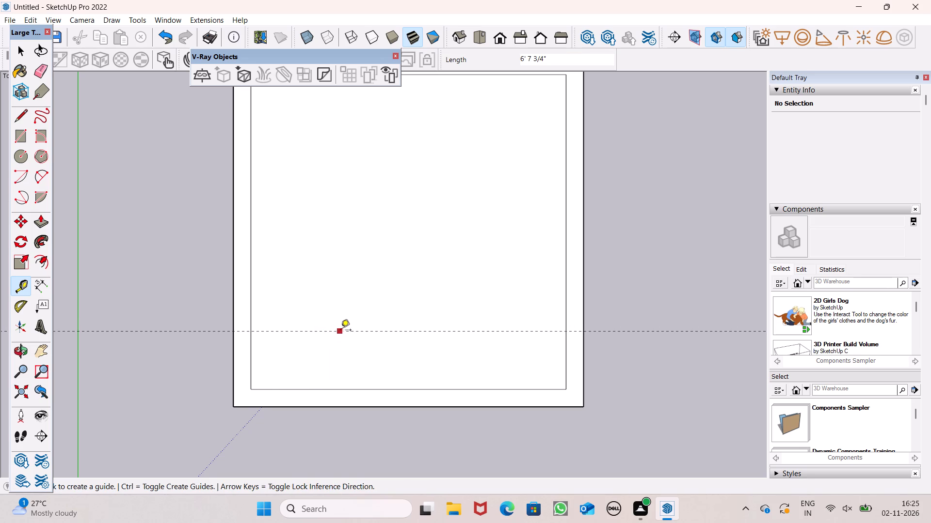
Place a second parallel guide 6" from the first, on the side toward the front edge.
click(342, 330)
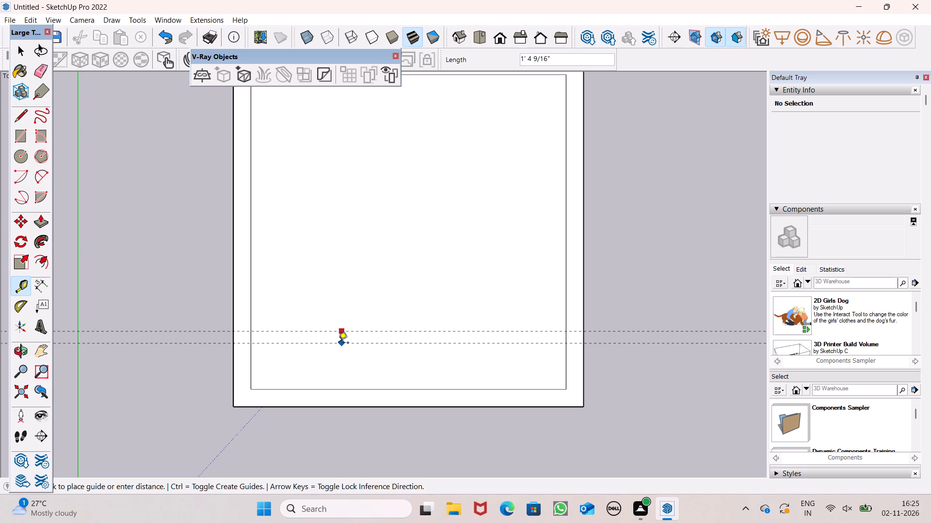
text(6")
key(Return)
key(space)
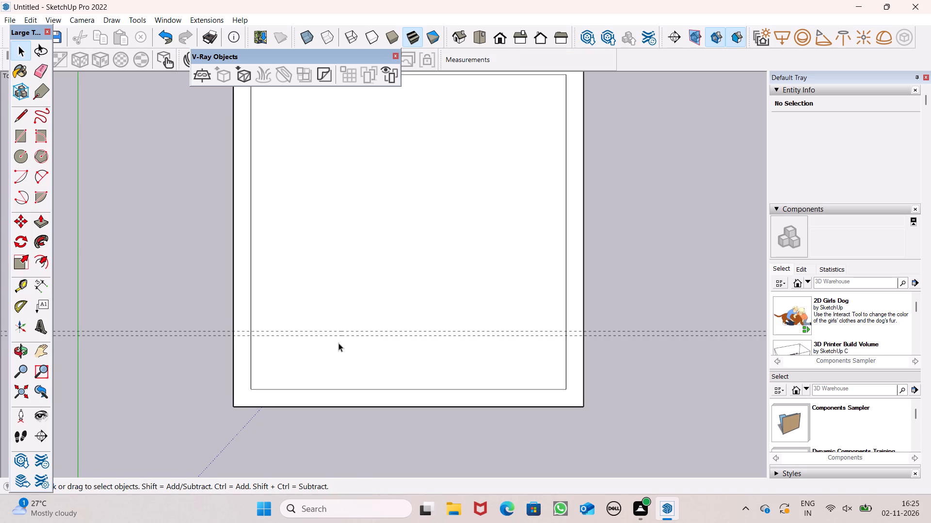
Draw a 6" by 36' rectangle between the two guides, spanning the inner outline from side to side.
middle_drag(399, 405, 374, 199)
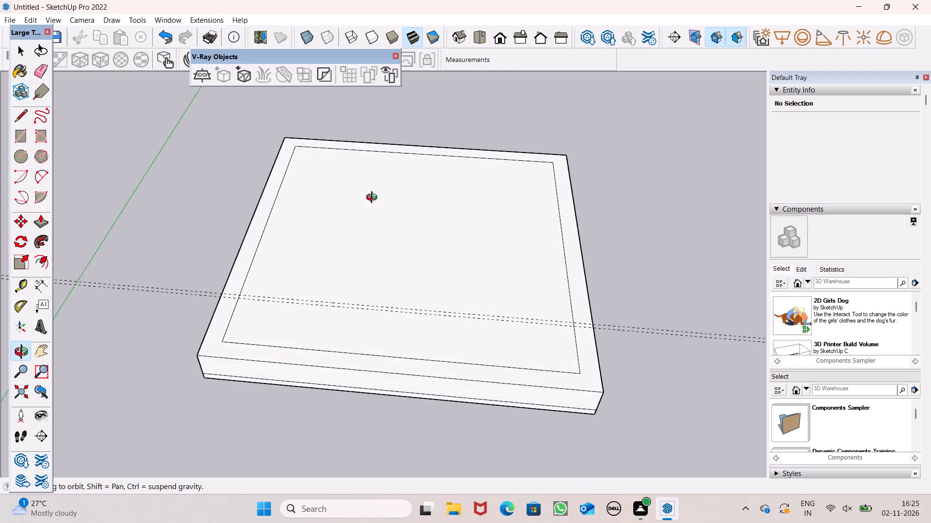
middle_drag(374, 199, 381, 201)
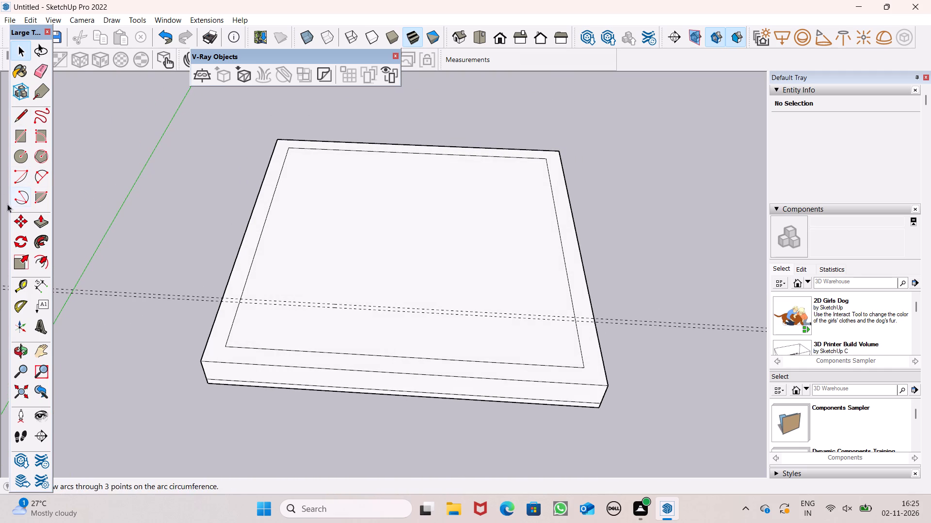
click(27, 133)
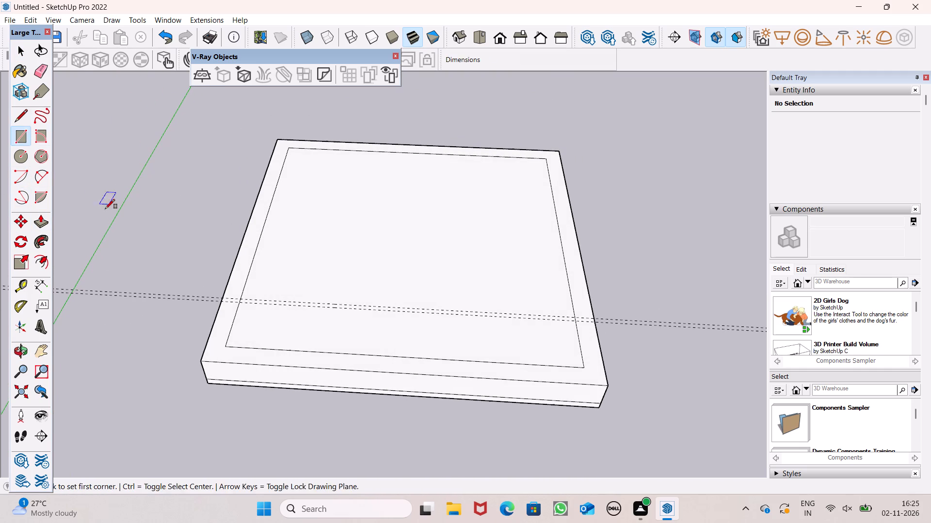
middle_drag(103, 208, 116, 231)
click(242, 309)
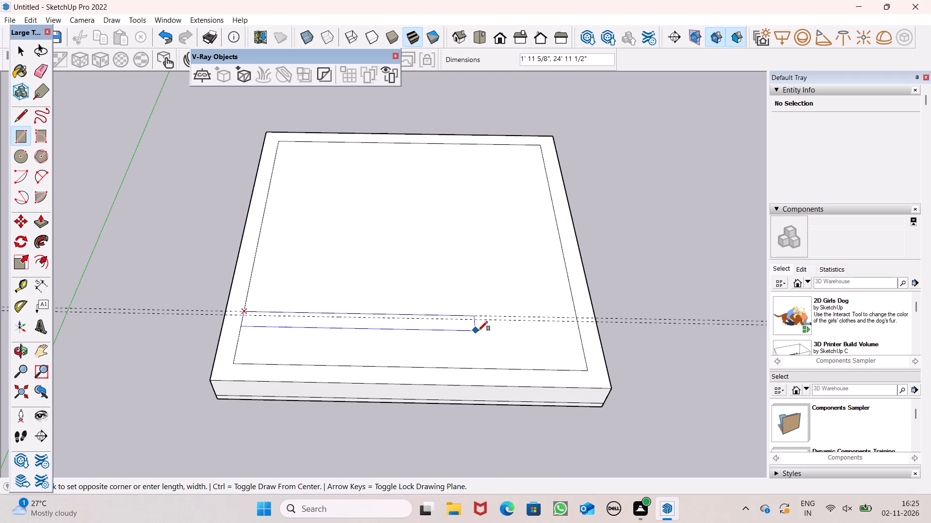
click(578, 321)
key(Escape)
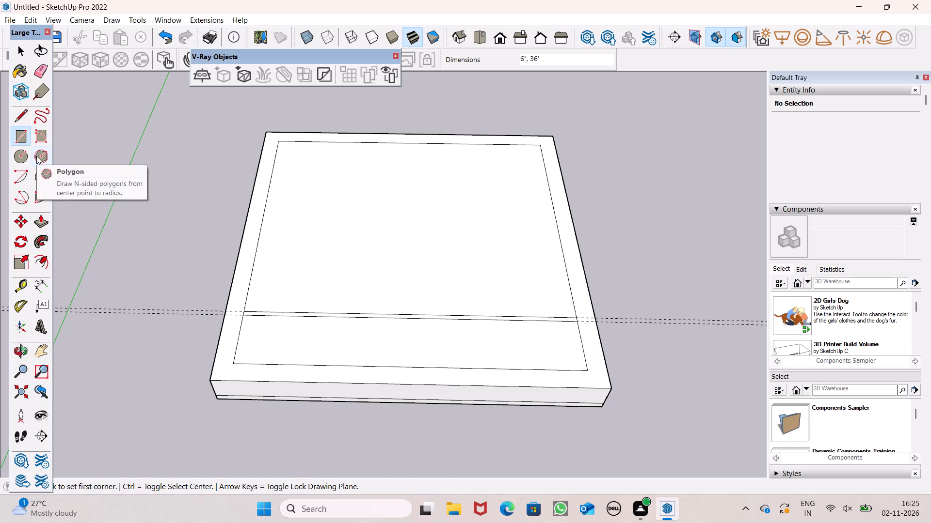
key(space)
Erase both guide lines.
click(38, 64)
drag(138, 280, 142, 339)
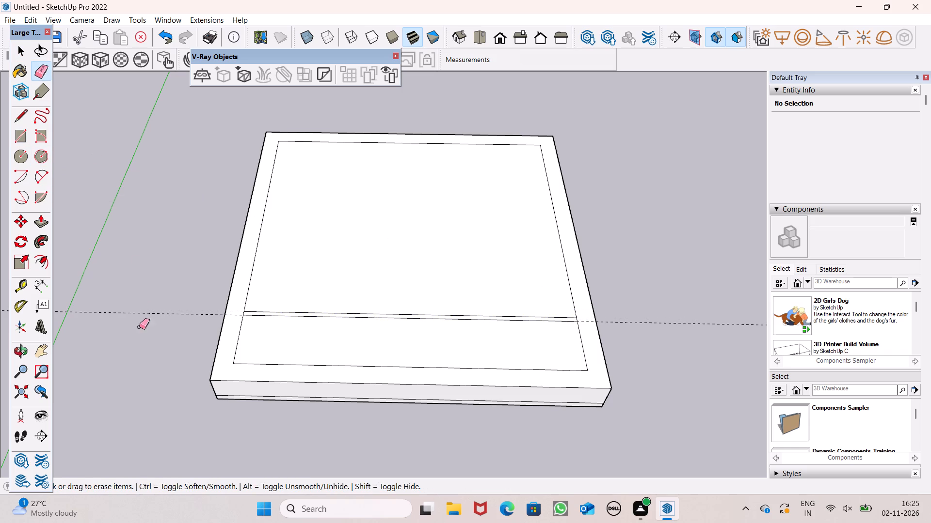
drag(123, 287, 125, 318)
drag(121, 320, 126, 336)
drag(162, 310, 163, 316)
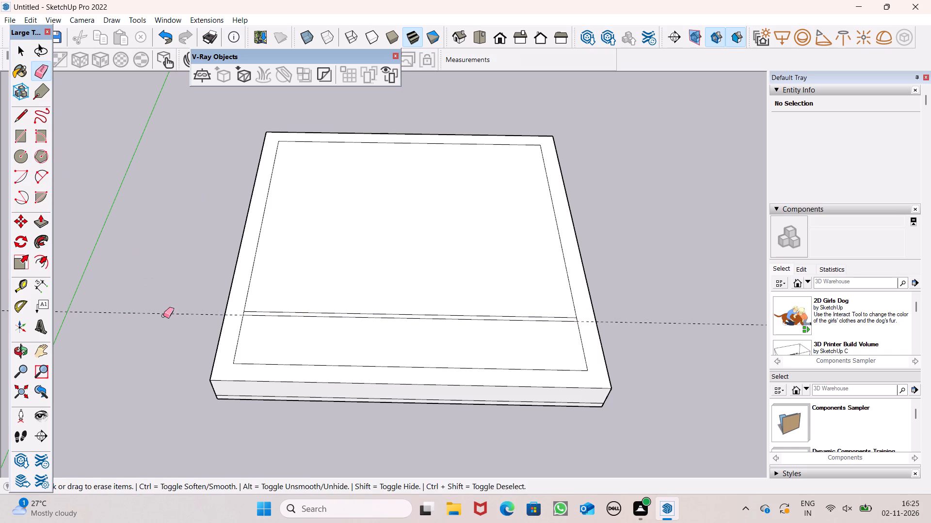
drag(163, 316, 165, 317)
Draw a line extending the strip's front edge from its left end to the block's outer left edge.
click(27, 110)
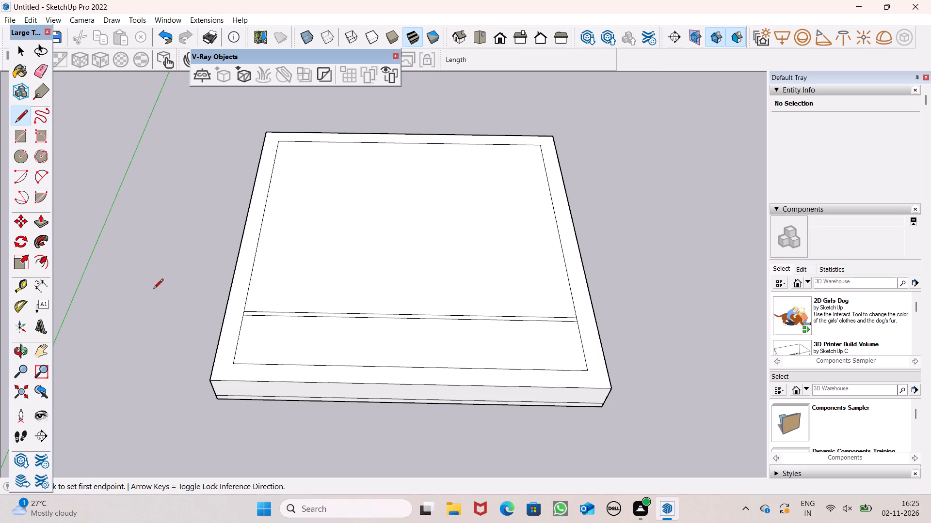
scroll(256, 336, up, 4)
scroll(256, 333, down, 1)
scroll(256, 332, up, 5)
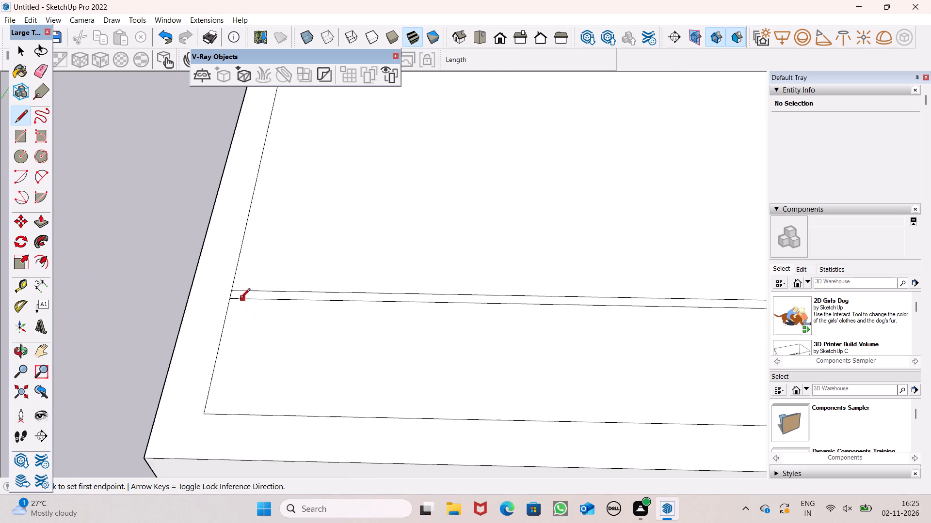
scroll(240, 299, up, 3)
click(227, 299)
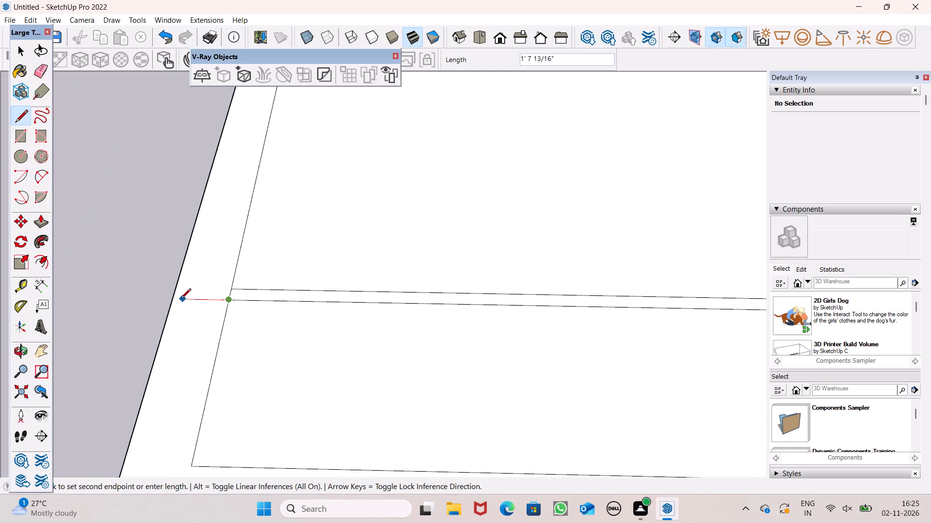
click(171, 300)
Draw a line extending the strip's front edge from its right end to the block's outer right edge.
scroll(119, 217, down, 8)
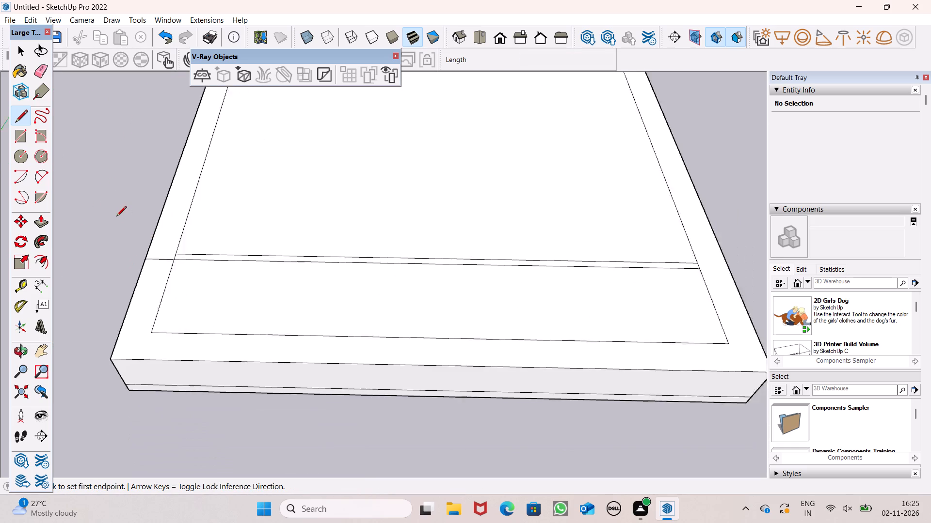
scroll(116, 217, down, 2)
scroll(513, 210, up, 1)
scroll(597, 258, up, 4)
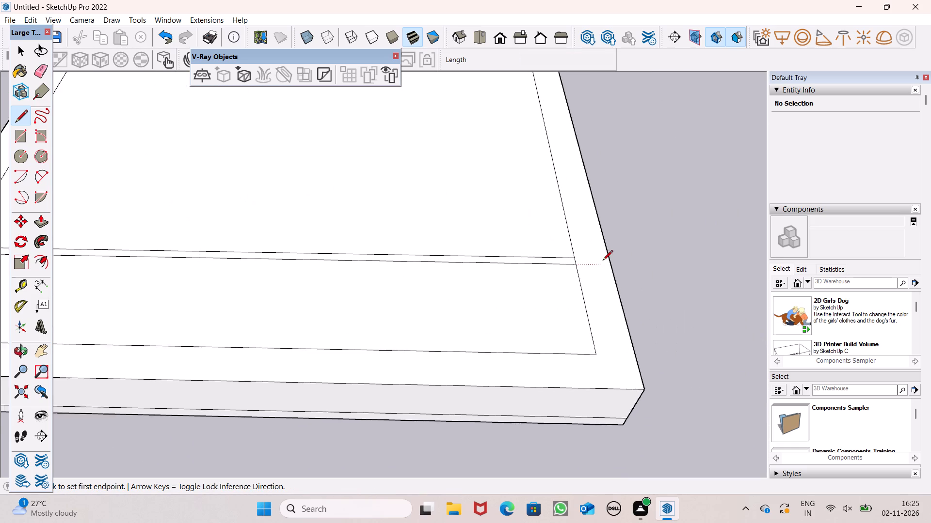
click(571, 265)
scroll(594, 261, up, 5)
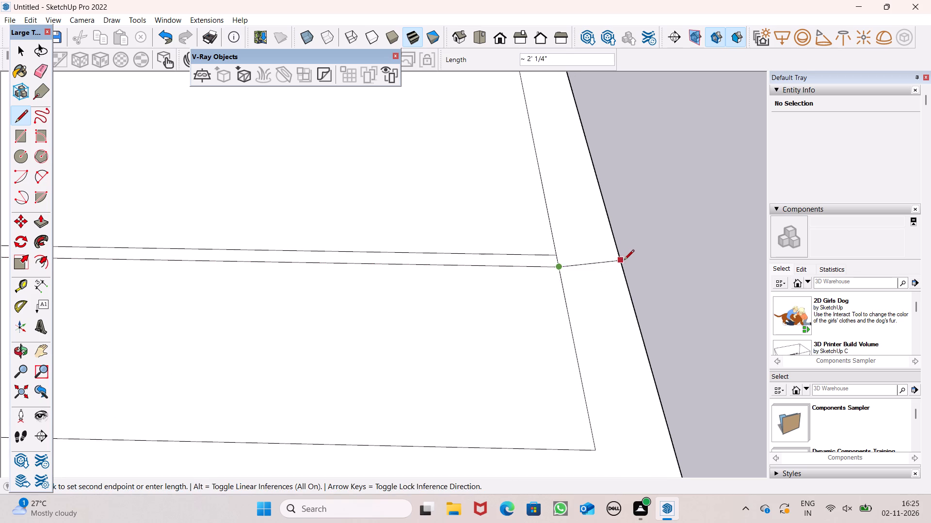
click(625, 265)
scroll(629, 276, down, 7)
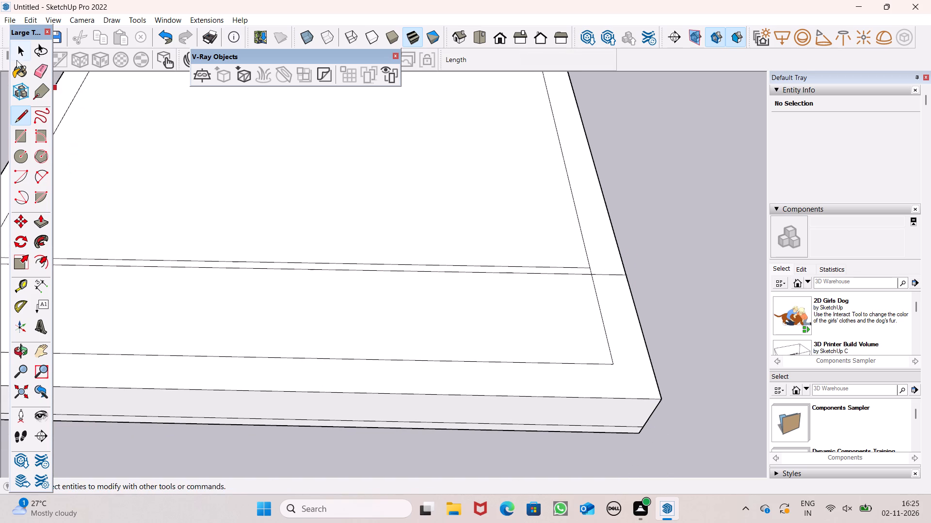
Erase the short inner-outline segments between the strip's two edges at both ends, joining the strip with the surrounding border.
drag(34, 71, 42, 71)
scroll(626, 270, up, 7)
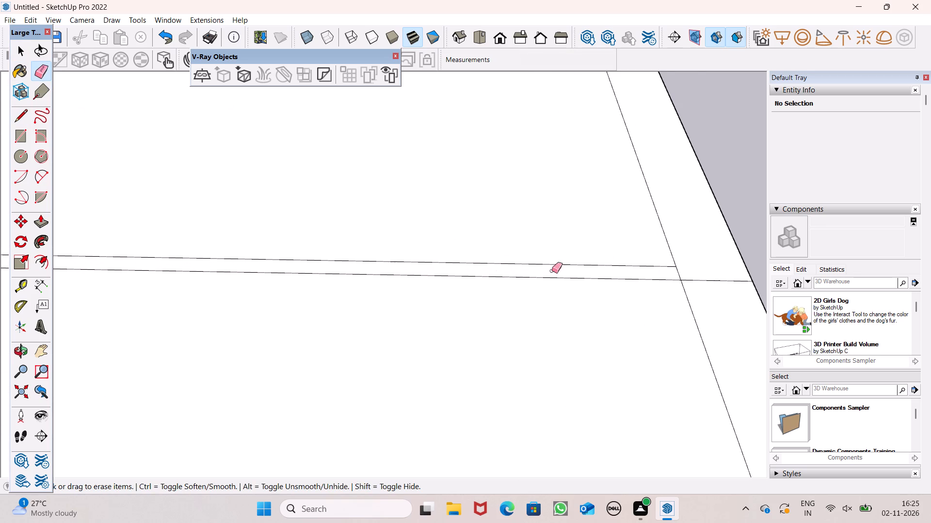
click(679, 269)
scroll(700, 221, down, 8)
scroll(493, 226, down, 3)
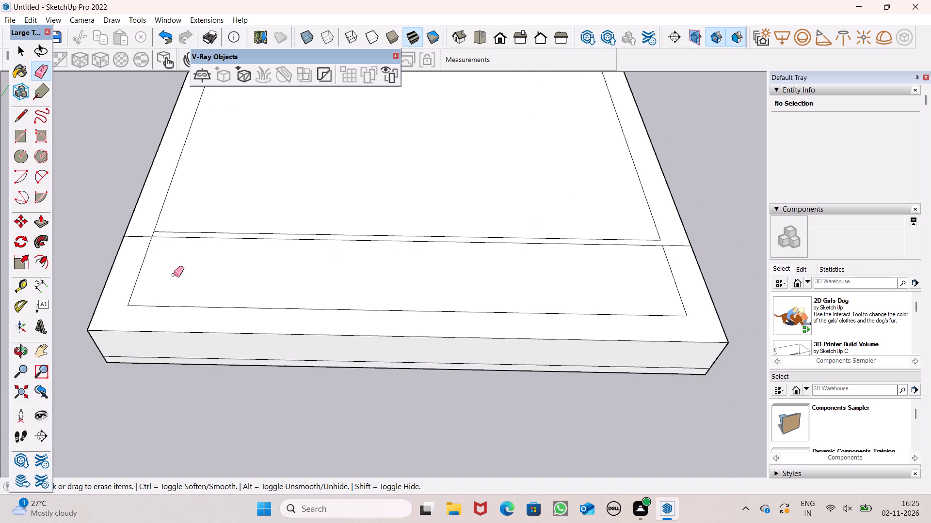
scroll(71, 258, up, 6)
scroll(225, 237, up, 6)
click(226, 237)
scroll(139, 305, down, 16)
middle_click(208, 347)
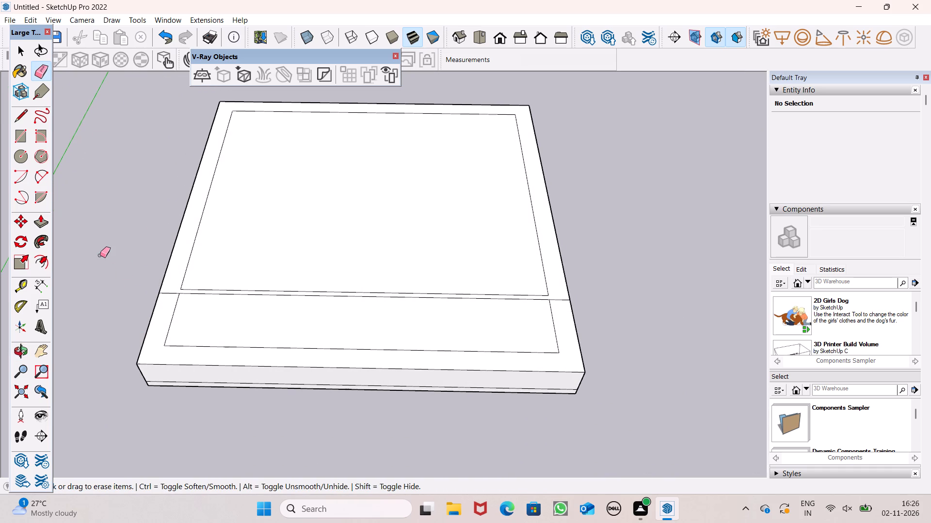
Push/Pull the joined border and strip face up 10' to form the walls.
click(43, 218)
scroll(146, 261, up, 2)
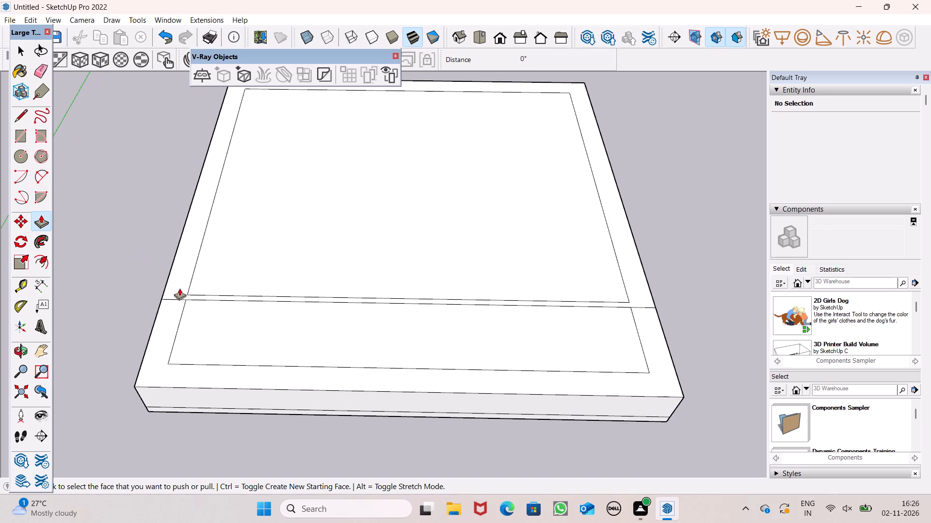
drag(180, 291, 180, 193)
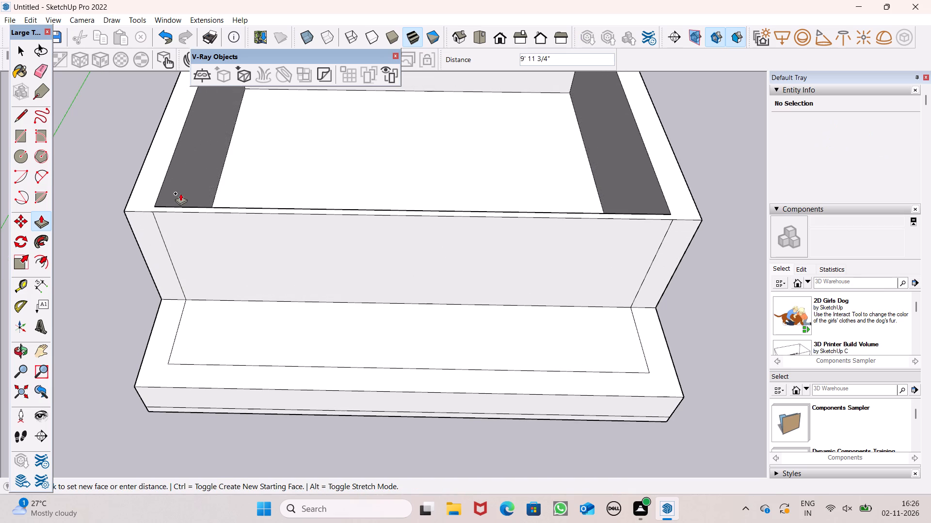
drag(180, 193, 180, 193)
text(10)
key(apostrophe)
key(Return)
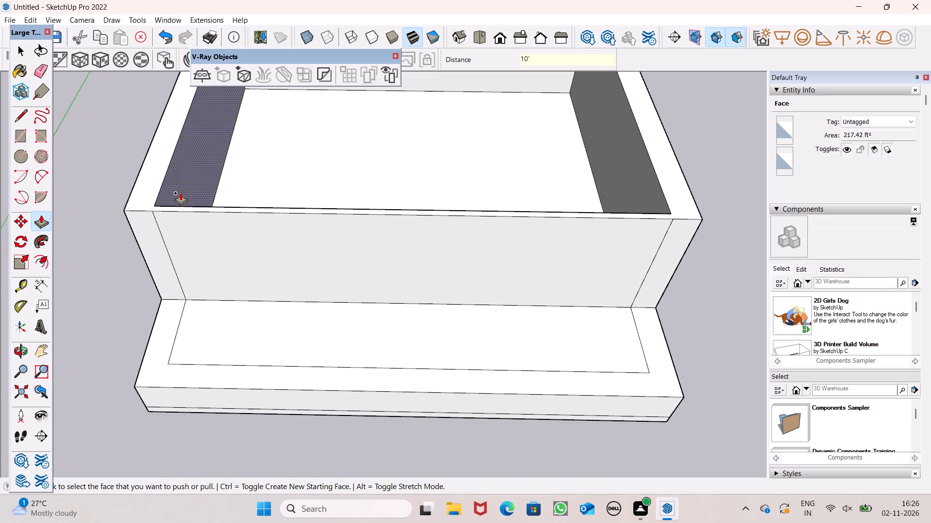
Check the height of the wall's front left corner edge with the Dimension tool, without placing a dimension.
middle_drag(248, 335, 278, 167)
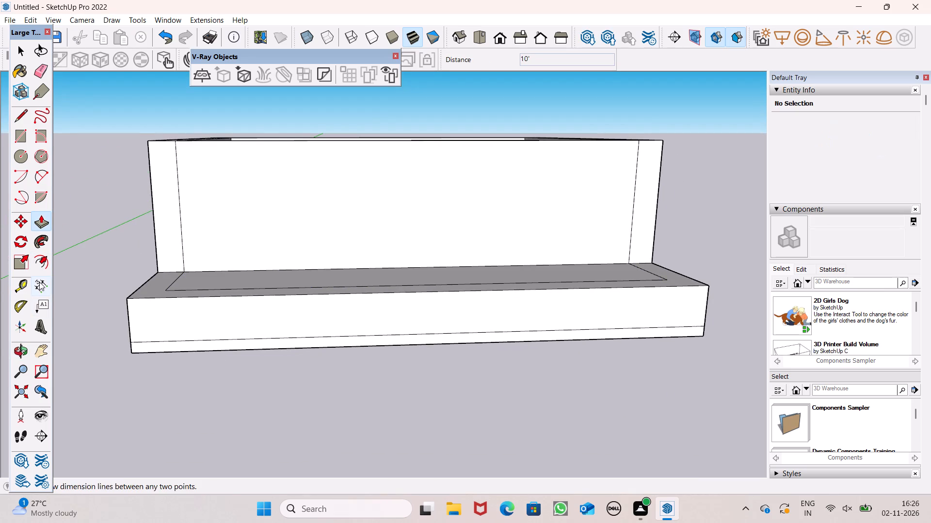
click(39, 282)
click(147, 144)
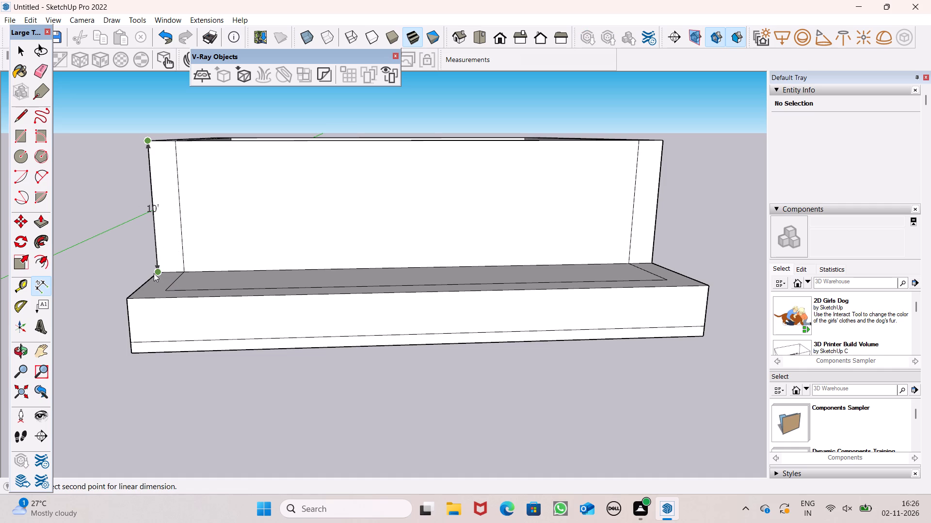
key(space)
scroll(146, 269, down, 3)
middle_drag(381, 299, 367, 446)
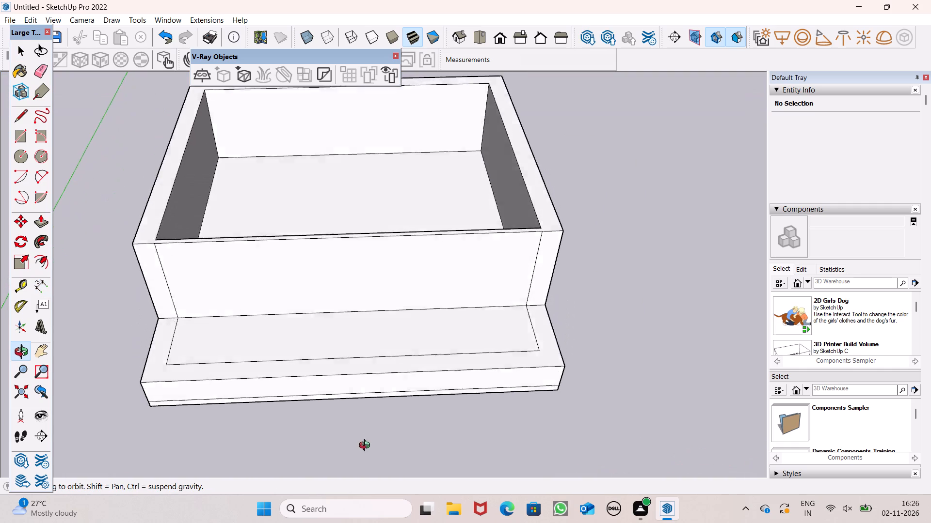
middle_drag(367, 446, 355, 461)
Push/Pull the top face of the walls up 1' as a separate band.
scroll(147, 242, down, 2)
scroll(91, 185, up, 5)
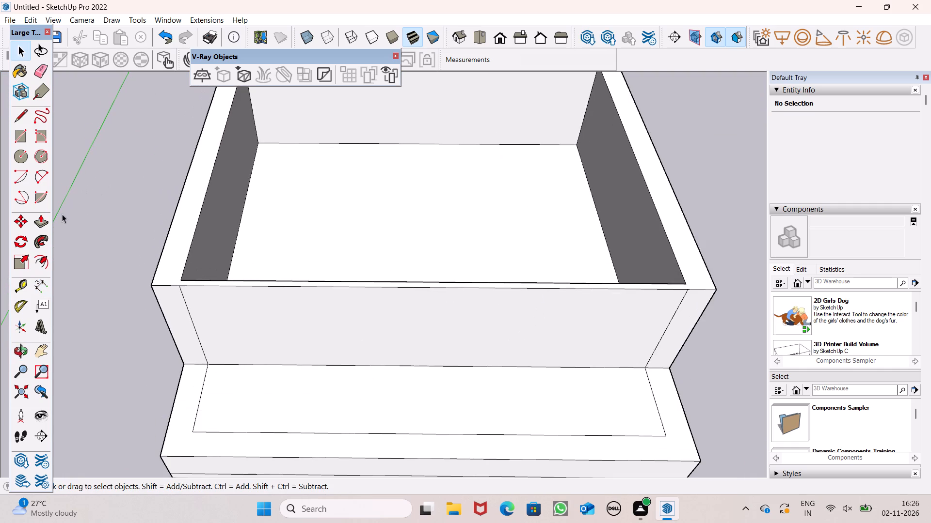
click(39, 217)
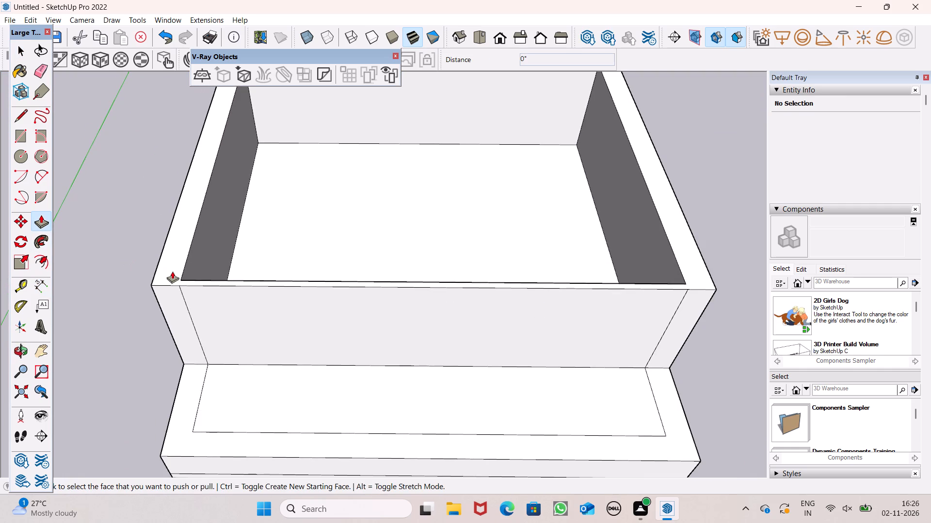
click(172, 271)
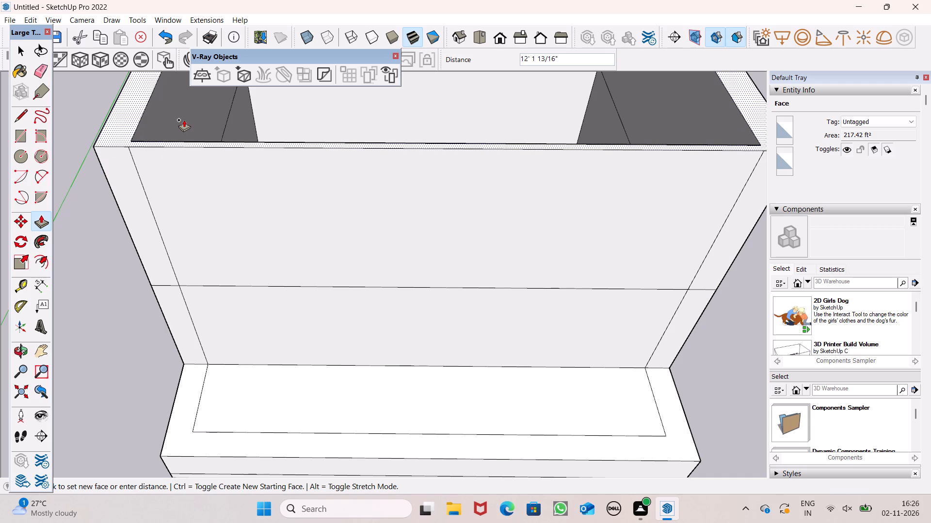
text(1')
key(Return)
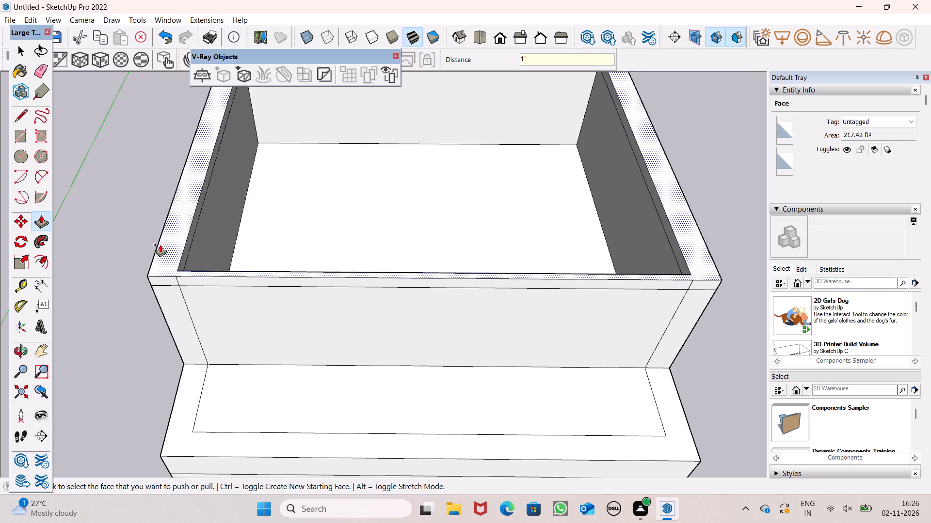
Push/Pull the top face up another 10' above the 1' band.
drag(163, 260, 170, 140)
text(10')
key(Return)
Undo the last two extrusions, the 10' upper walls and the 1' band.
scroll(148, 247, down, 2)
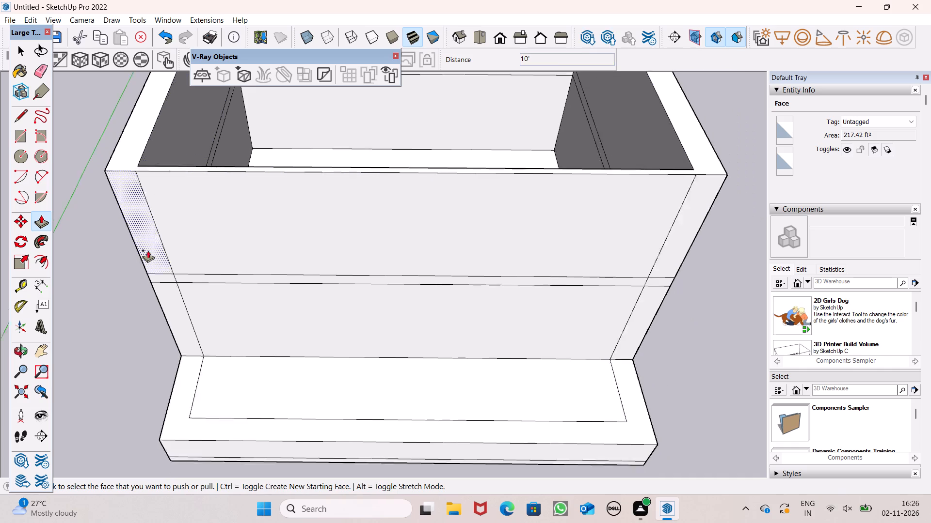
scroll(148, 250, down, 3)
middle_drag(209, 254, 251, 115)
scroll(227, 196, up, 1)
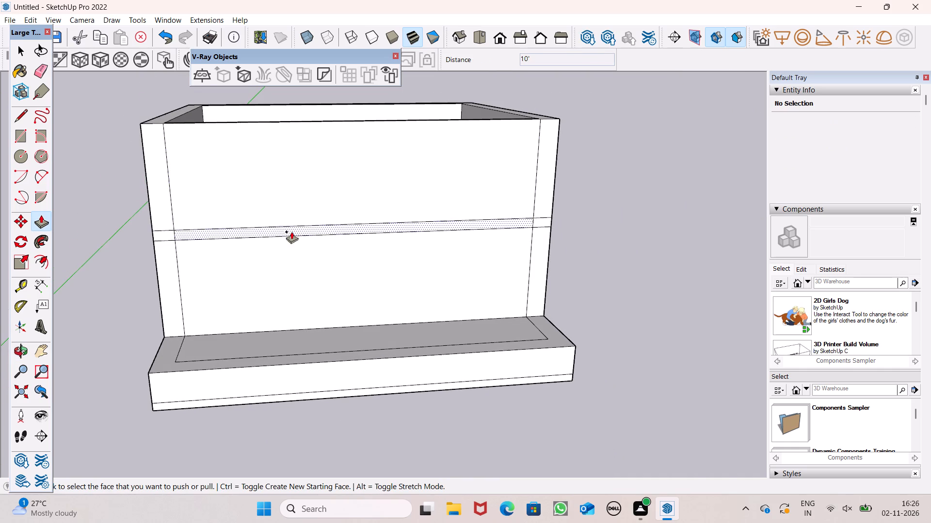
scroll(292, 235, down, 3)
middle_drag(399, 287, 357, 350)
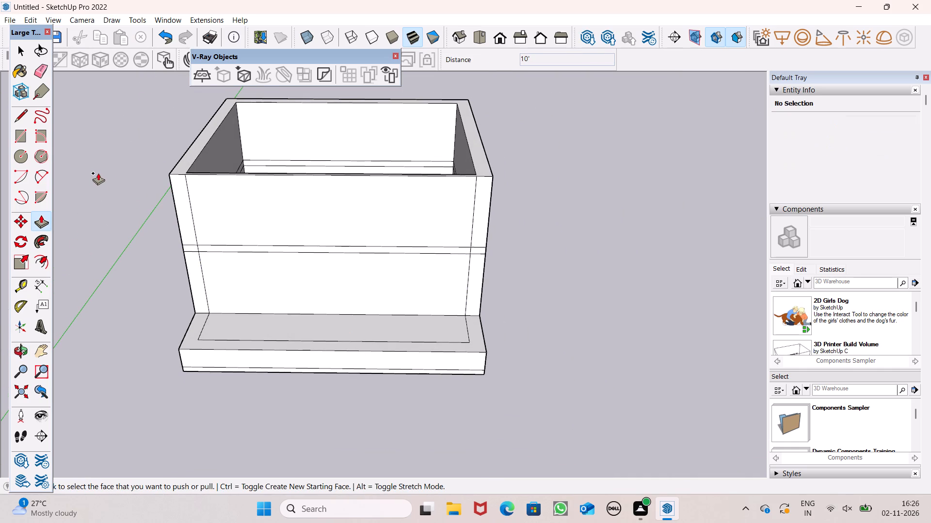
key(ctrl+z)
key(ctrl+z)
Push/Pull the top face of the 10' walls up a further 5', without creating a new starting face.
click(190, 242)
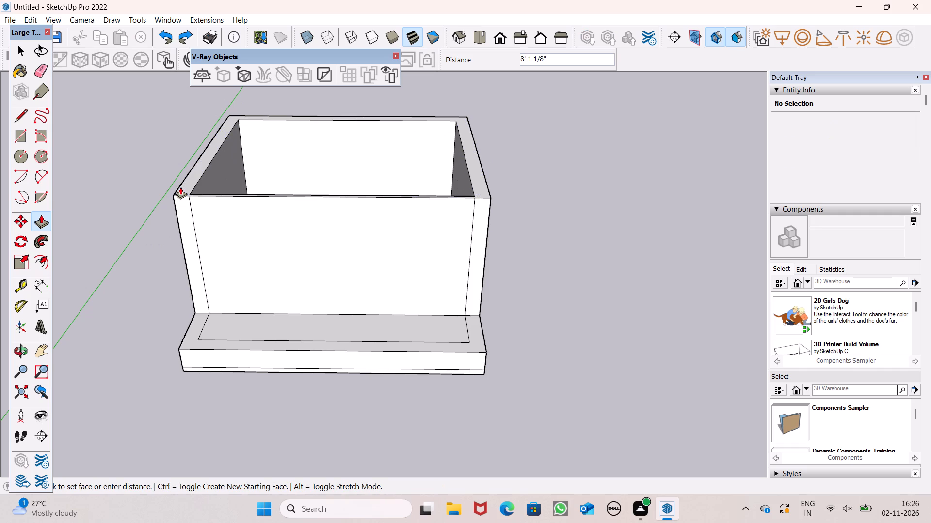
text(5')
key(Return)
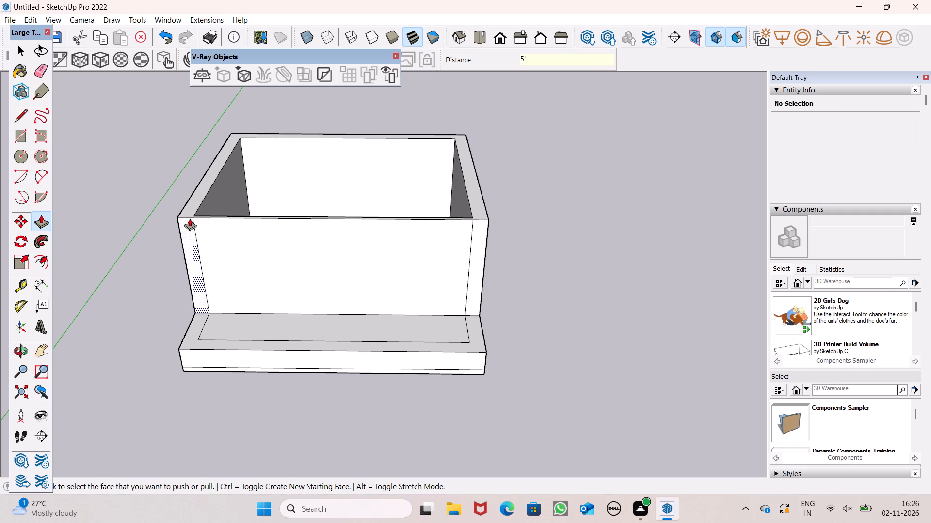
Push/Pull the top face of the walls up 1' from a new starting face, forming a separate band.
drag(189, 203, 192, 170)
key(1)
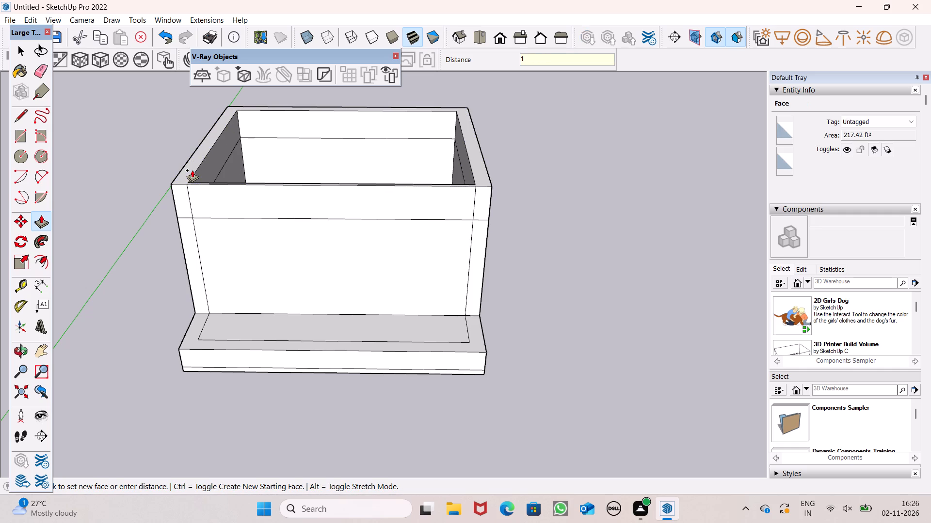
drag(192, 170, 193, 170)
key(apostrophe)
key(Return)
Push/Pull the top face up 15' above the band to form the upper-storey walls.
click(193, 196)
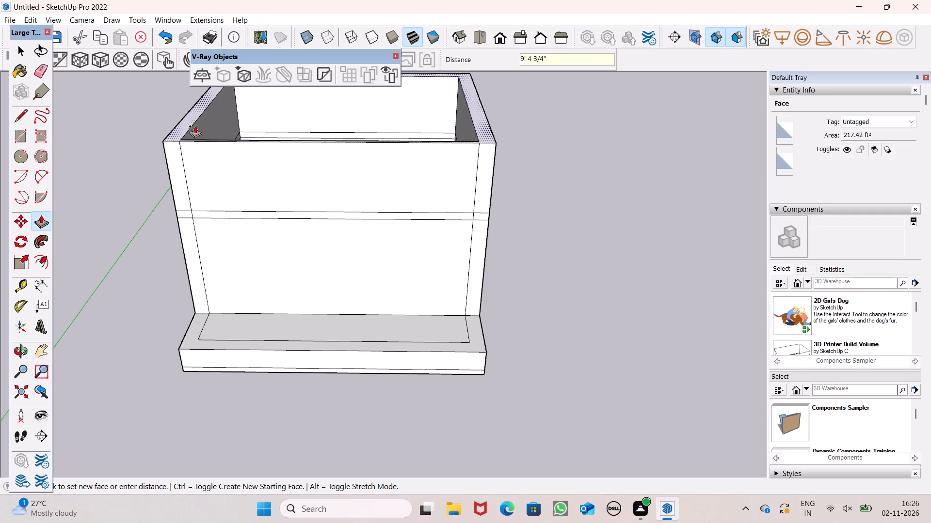
text(15')
key(Return)
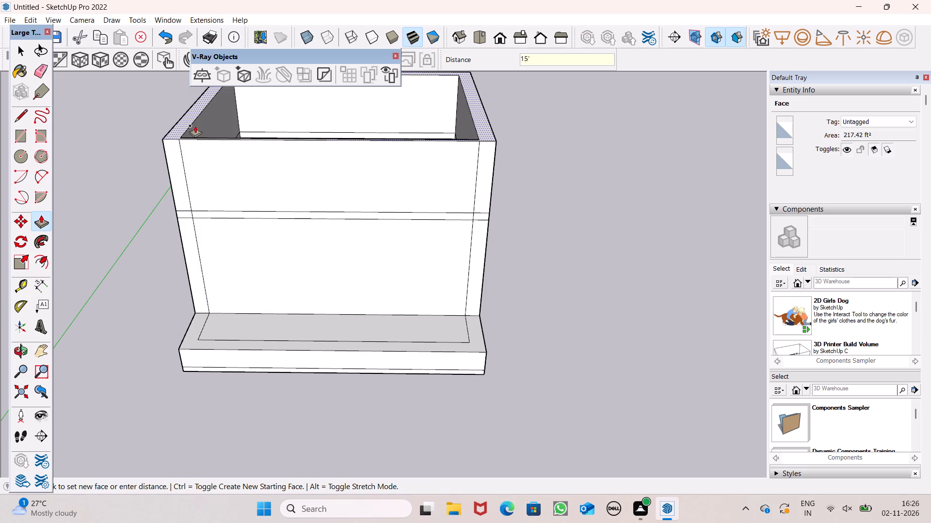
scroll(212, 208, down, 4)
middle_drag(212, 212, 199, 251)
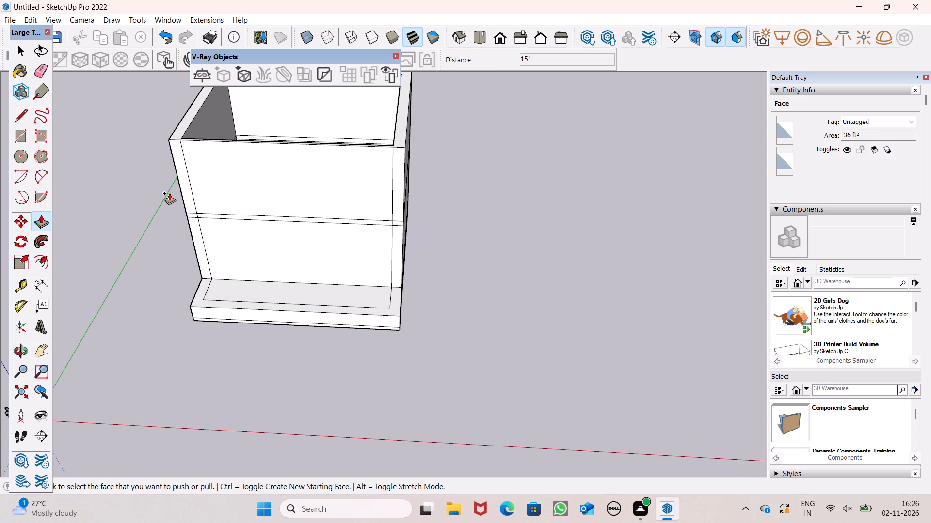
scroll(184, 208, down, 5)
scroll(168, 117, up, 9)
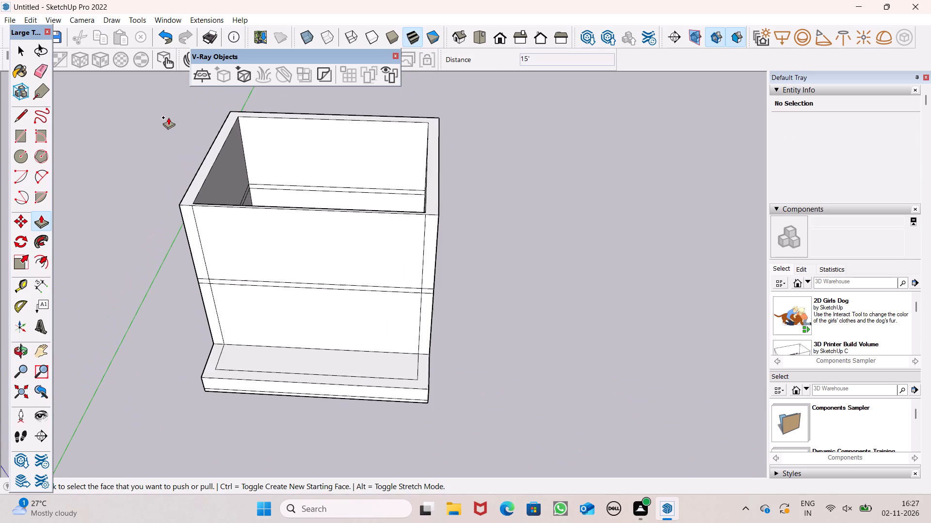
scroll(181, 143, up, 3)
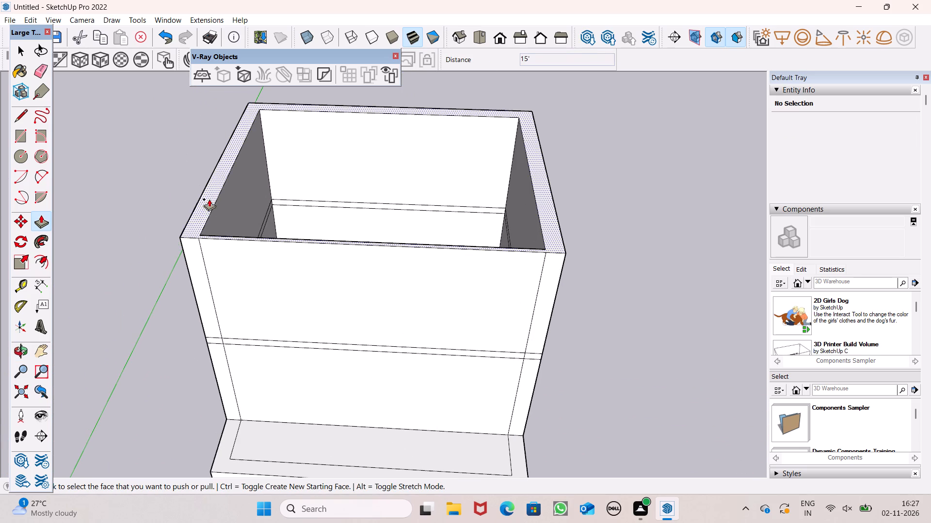
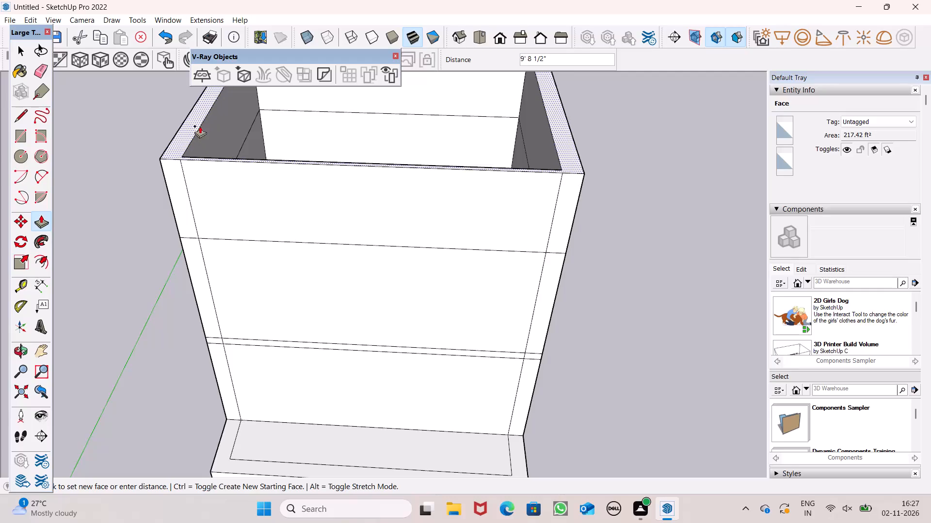
Undo the extra wall extrusion above the upper storey.
key(ctrl+z)
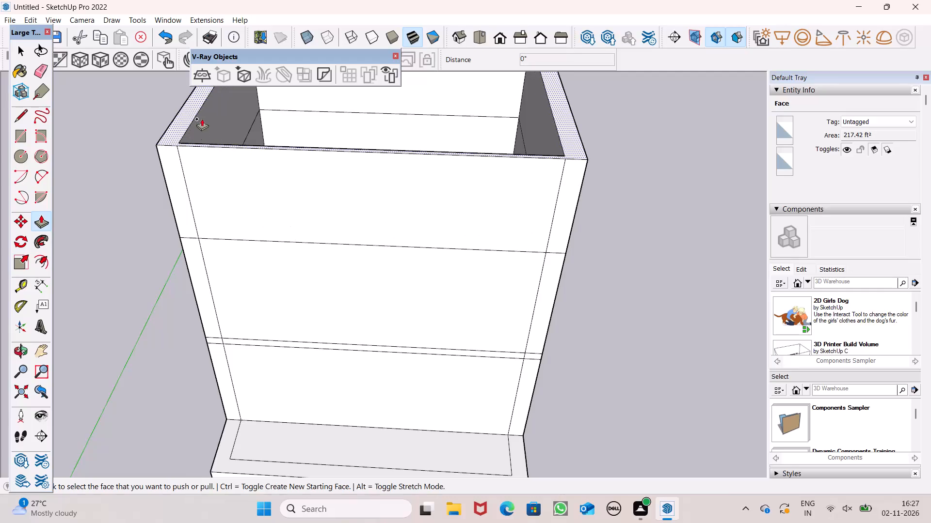
Push/Pull the front face of the 1' band out over the terrace by about 7' 5".
scroll(215, 176, down, 9)
middle_drag(229, 279, 416, 369)
middle_drag(287, 383, 182, 342)
scroll(287, 383, up, 1)
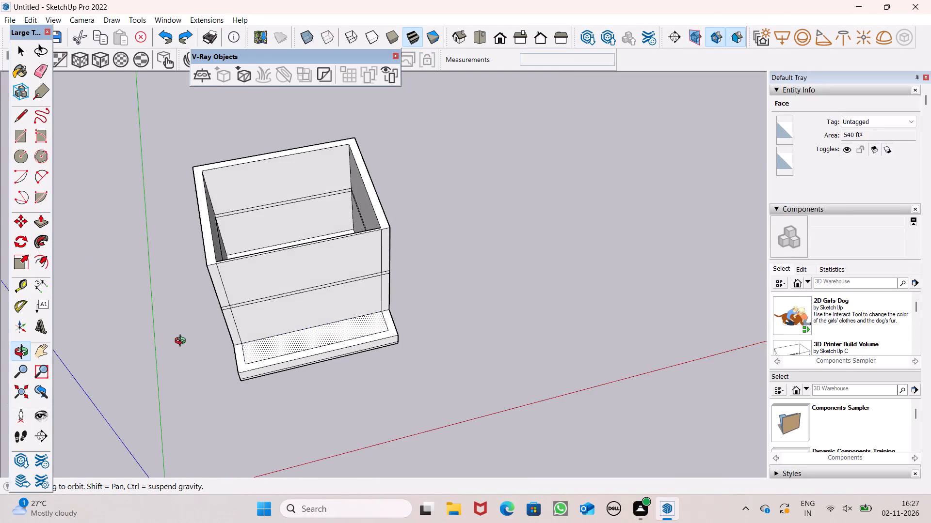
middle_drag(182, 342, 177, 334)
scroll(217, 303, up, 5)
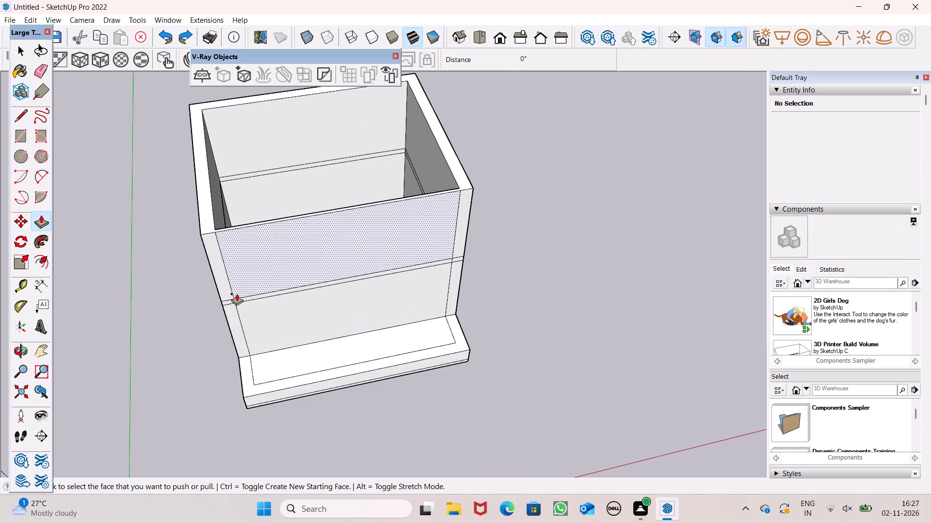
scroll(238, 290, up, 4)
drag(249, 303, 260, 323)
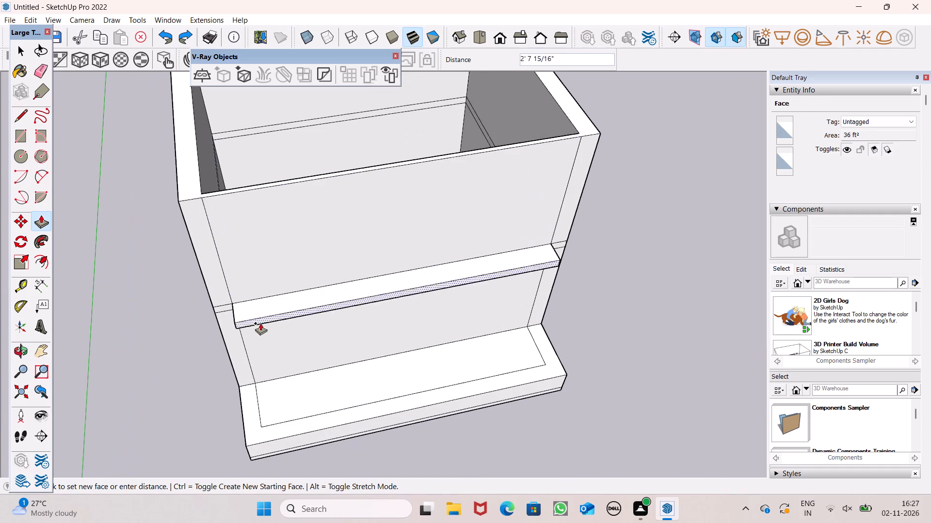
drag(260, 323, 246, 447)
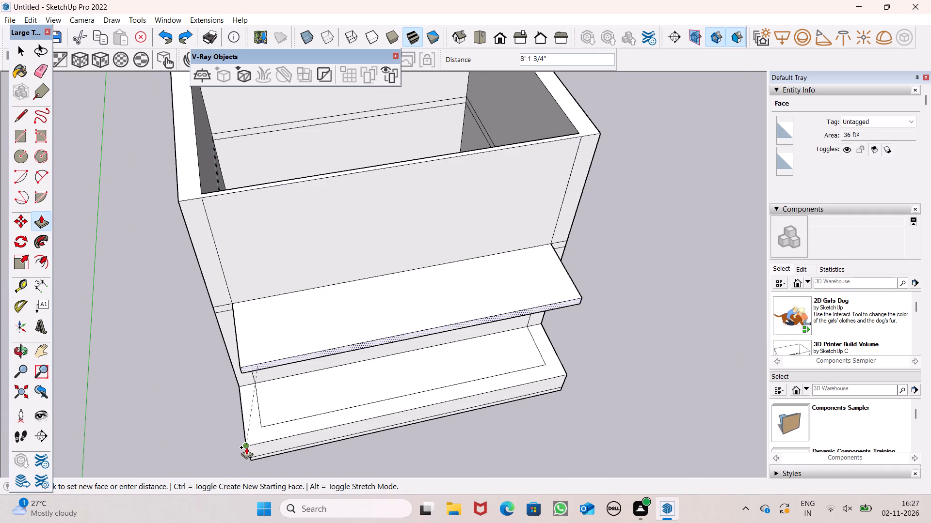
drag(246, 447, 249, 374)
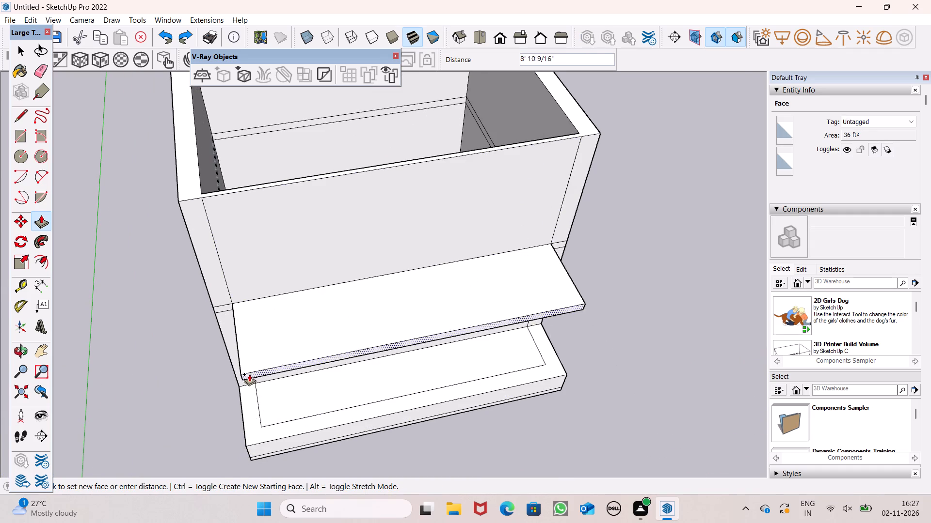
drag(249, 374, 247, 363)
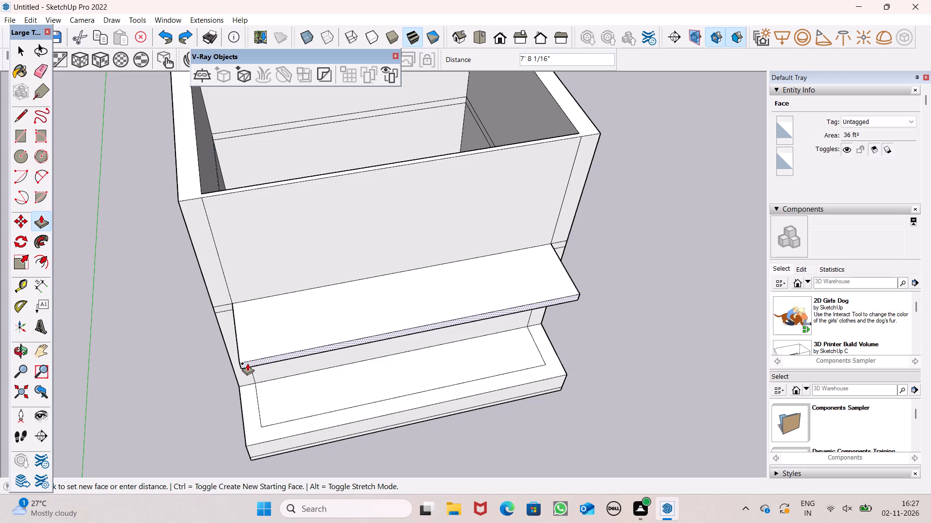
drag(247, 363, 247, 362)
Push/Pull the upper-storey front wall face out until it is flush with the projecting band's edge.
drag(268, 289, 257, 354)
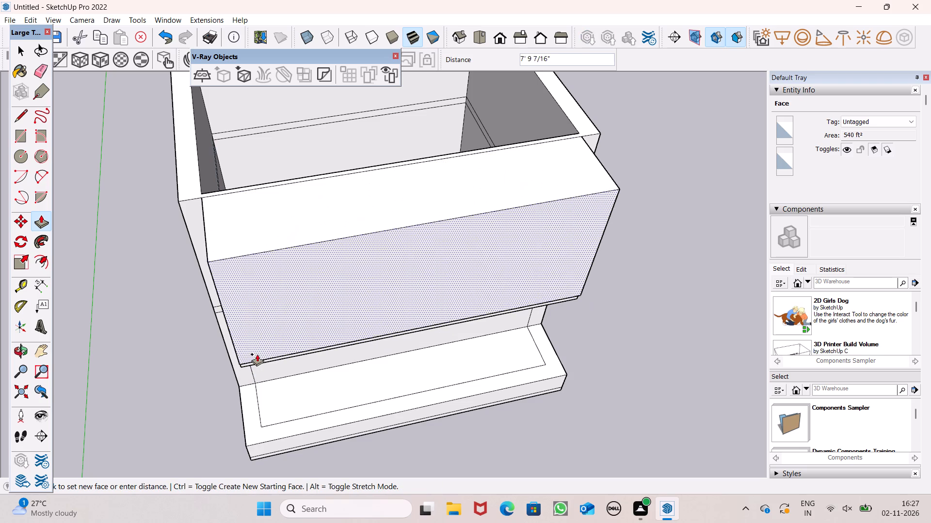
drag(257, 354, 238, 334)
middle_drag(265, 354, 295, 299)
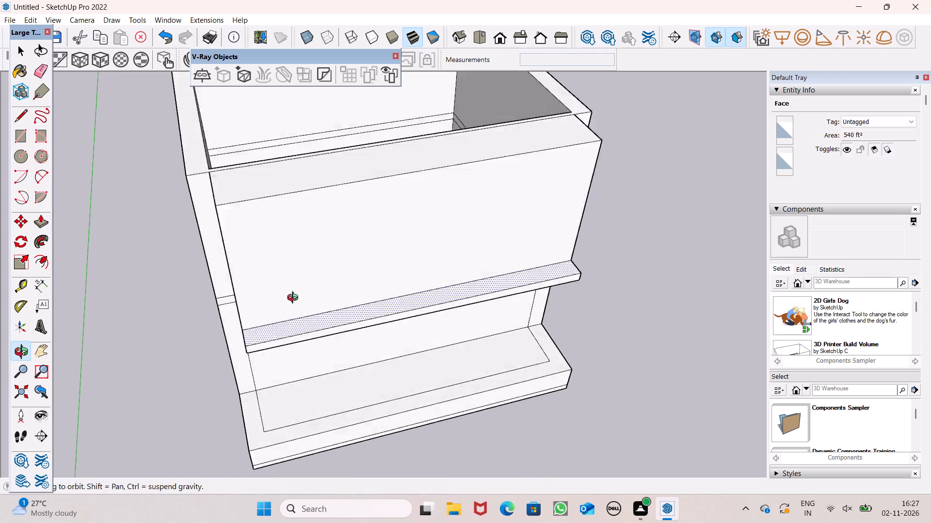
middle_drag(295, 299, 347, 214)
scroll(347, 214, up, 1)
scroll(312, 243, up, 5)
scroll(301, 295, down, 7)
middle_drag(312, 307, 336, 419)
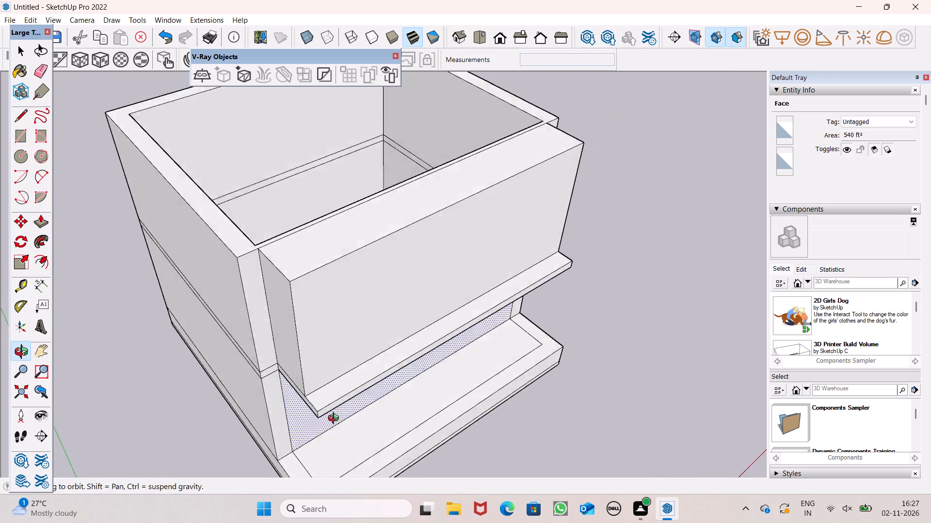
middle_drag(336, 419, 346, 367)
scroll(336, 341, up, 1)
drag(315, 347, 323, 374)
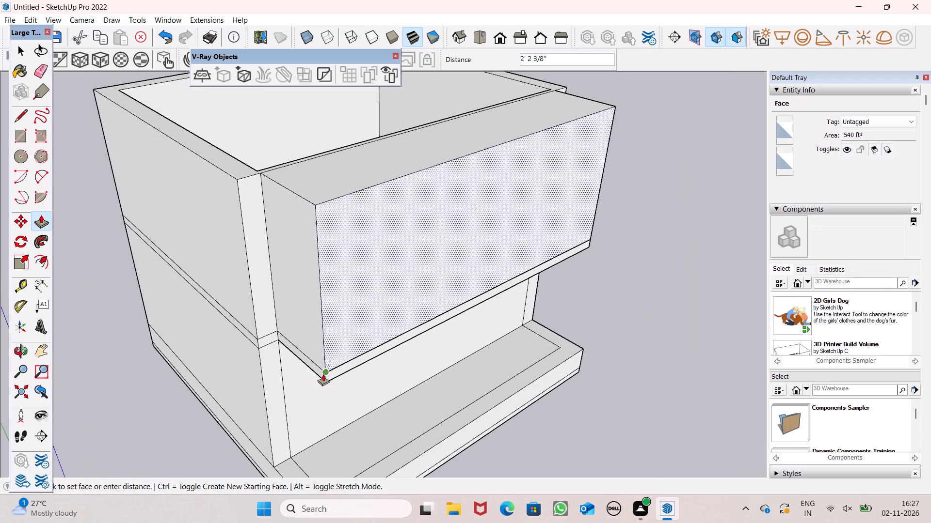
drag(323, 374, 323, 374)
Push/Pull the left front corner's upper wall strip and band segment out 7' 5 1/4", flush with the projecting front.
middle_drag(287, 325, 279, 348)
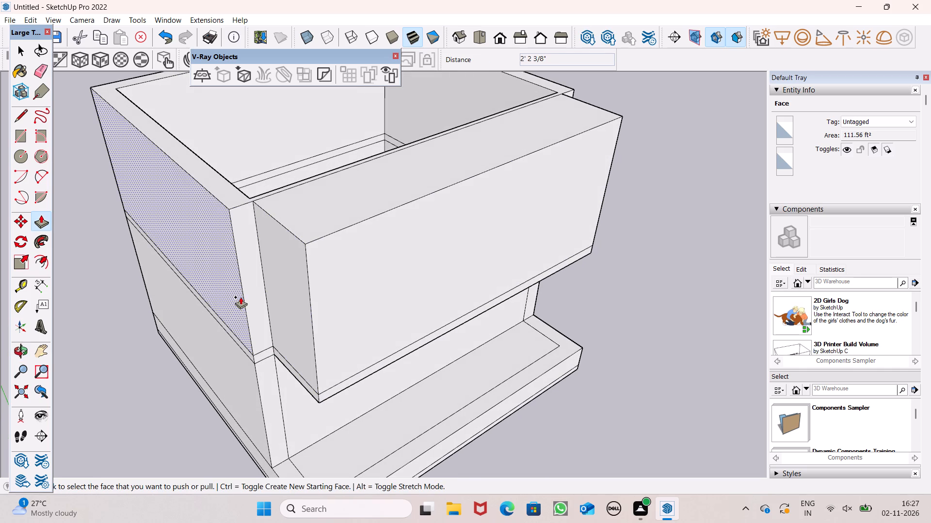
drag(252, 290, 319, 277)
middle_drag(314, 382, 306, 246)
drag(254, 283, 293, 285)
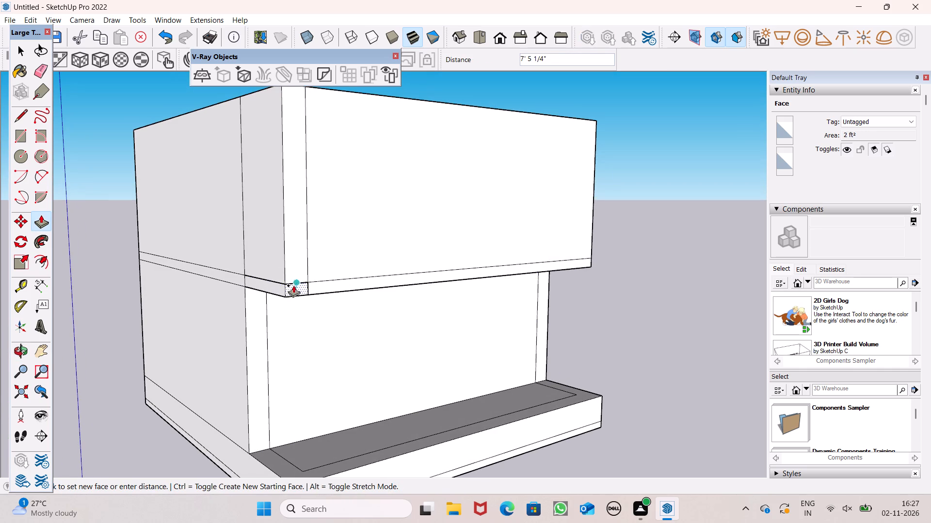
drag(293, 285, 296, 277)
Push/Pull the band segment at the opposite front corner outward over the terrace.
scroll(225, 264, down, 4)
middle_drag(351, 271, 0, 279)
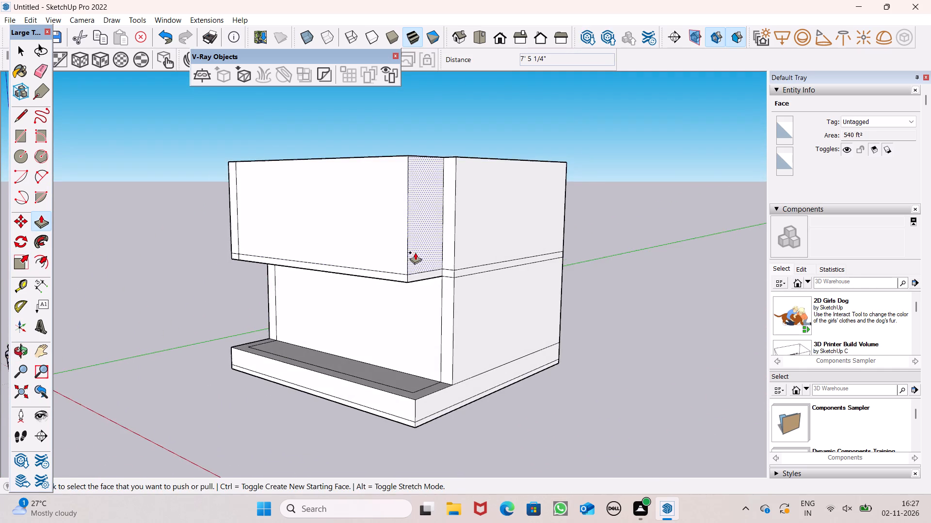
scroll(429, 249, up, 4)
drag(447, 289, 387, 294)
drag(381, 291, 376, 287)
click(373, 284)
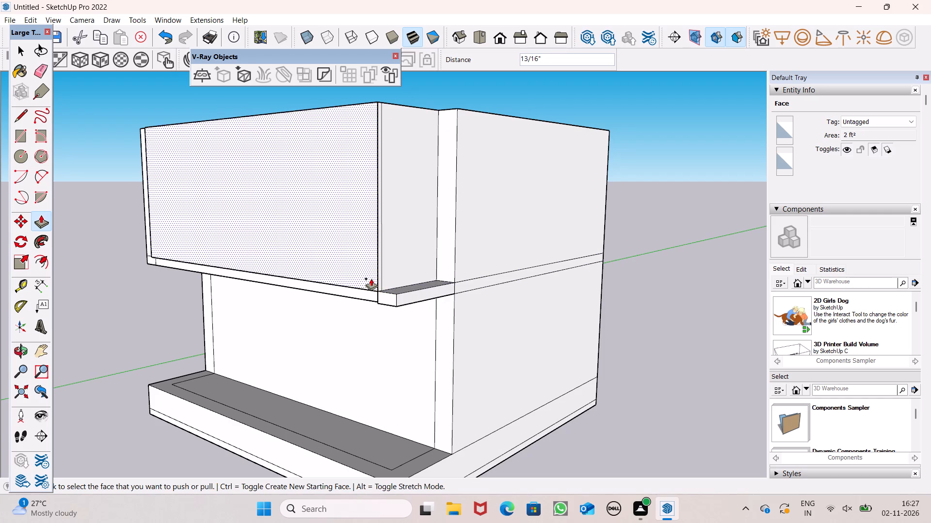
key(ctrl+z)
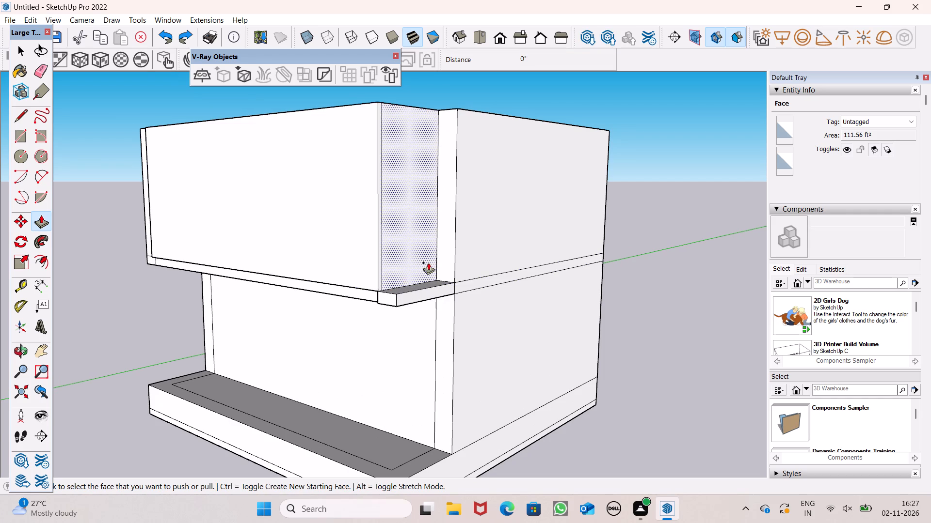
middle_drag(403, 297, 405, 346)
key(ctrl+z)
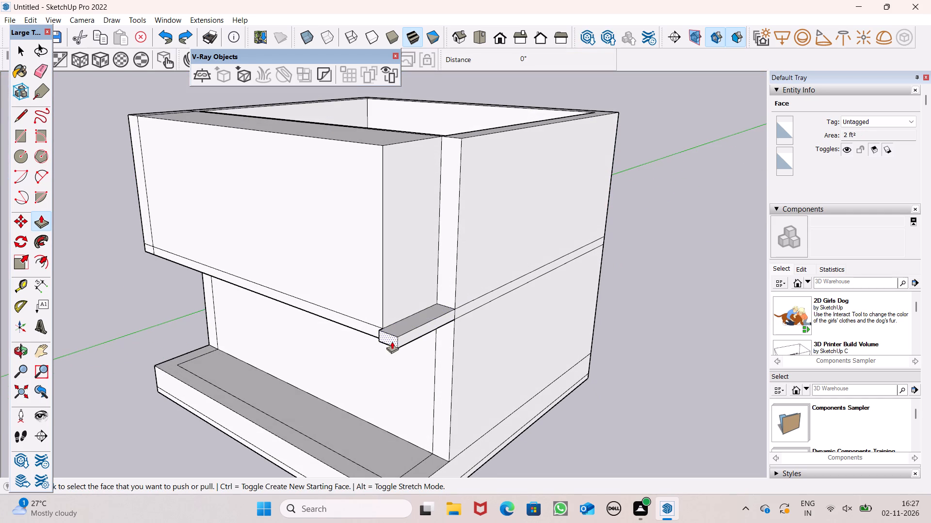
Adjust that band segment by 5 5/8" to align with the projecting front, and Push/Pull the wall strip above it flush too.
drag(391, 341, 379, 322)
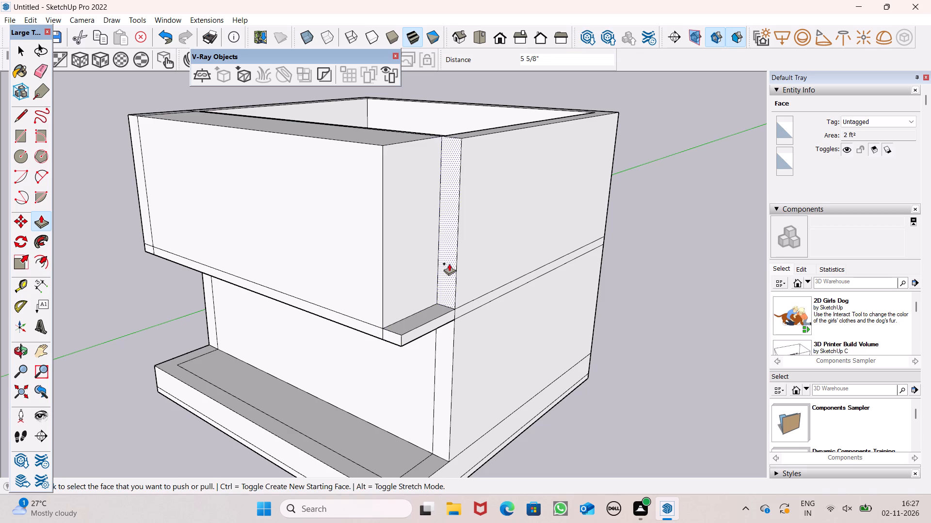
drag(449, 263, 379, 262)
Push/Pull the main walls' top rim up 10' from a new starting face, excluding the top of the front projection.
scroll(318, 248, down, 4)
middle_drag(312, 251, 384, 246)
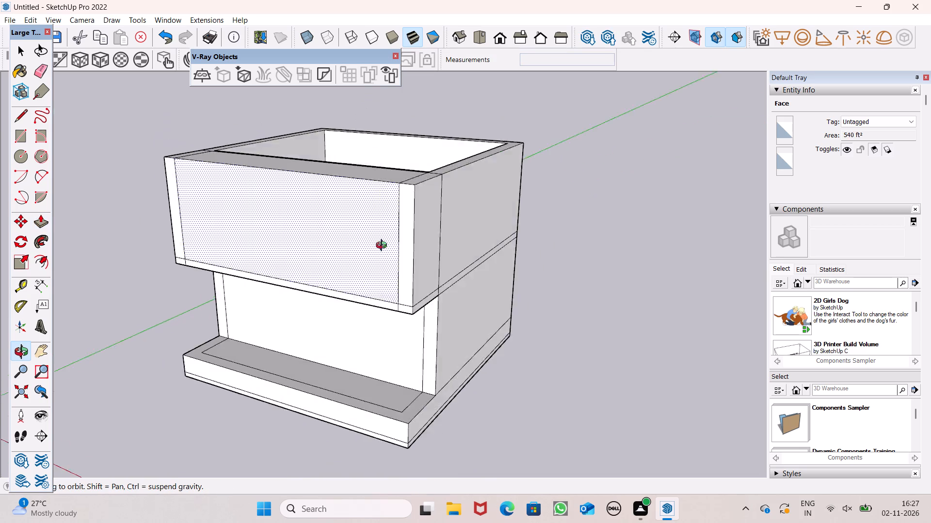
middle_drag(384, 246, 476, 398)
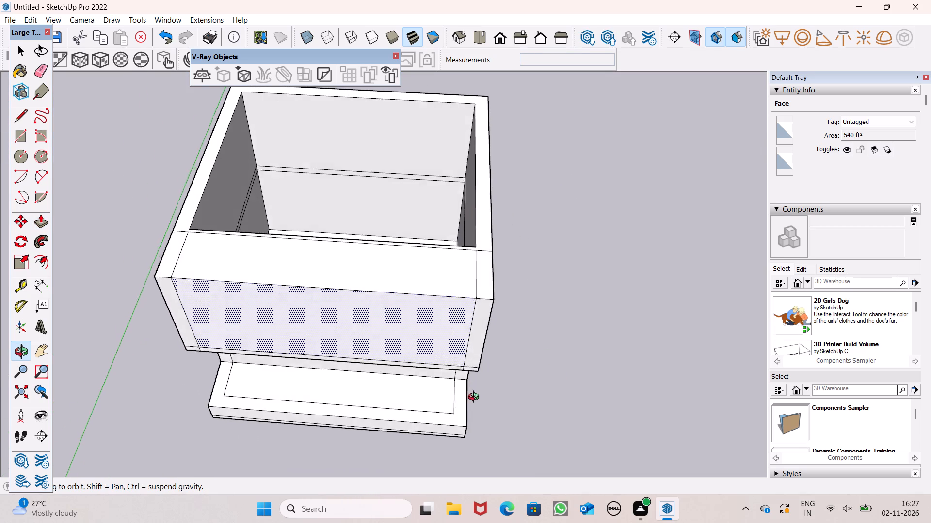
middle_drag(476, 398, 479, 405)
scroll(216, 438, down, 2)
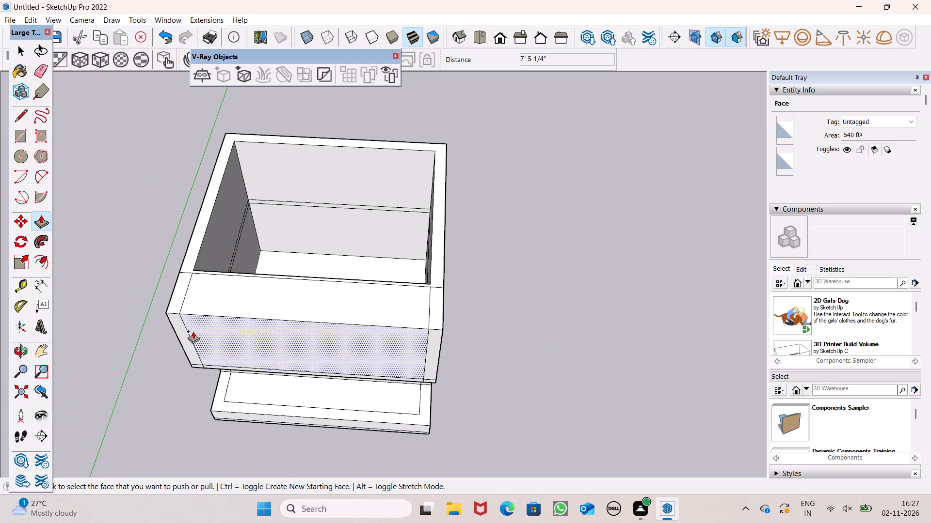
scroll(205, 185, up, 6)
scroll(203, 246, down, 3)
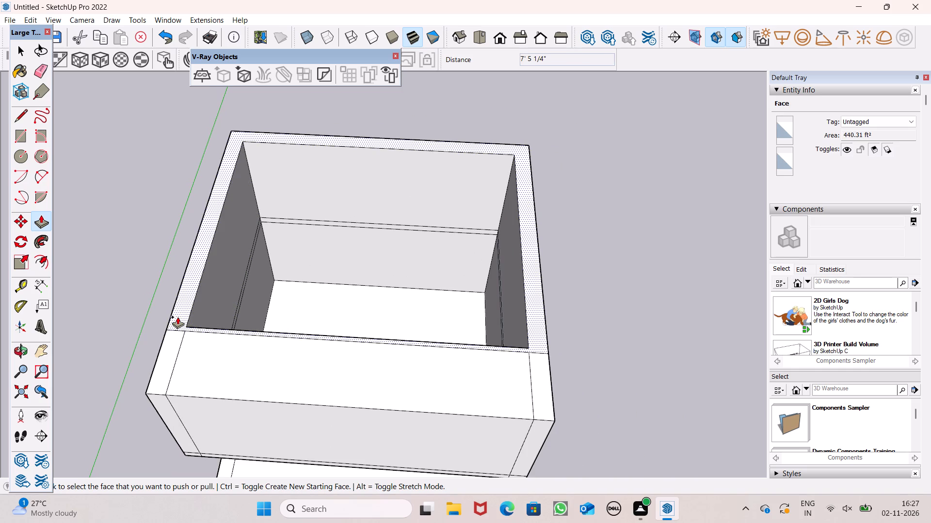
drag(177, 317, 160, 234)
key(1)
text(0')
key(Return)
Push/Pull the raised top rim up a further 5' without creating a new starting face.
scroll(170, 234, down, 3)
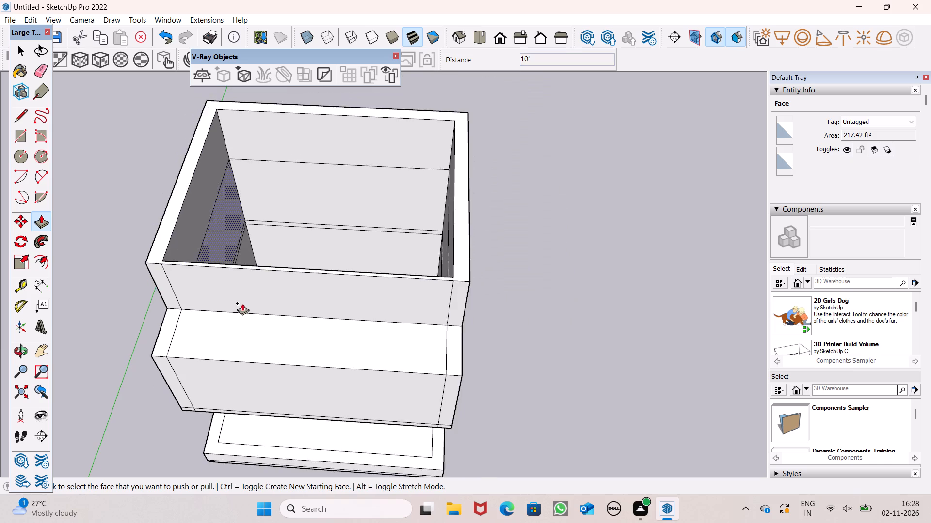
middle_drag(246, 277, 264, 123)
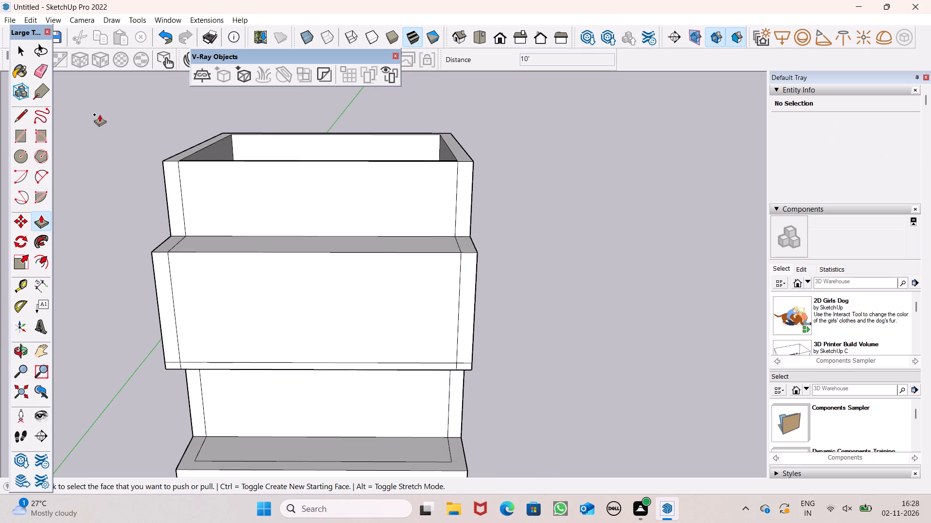
scroll(99, 114, up, 4)
scroll(212, 140, up, 2)
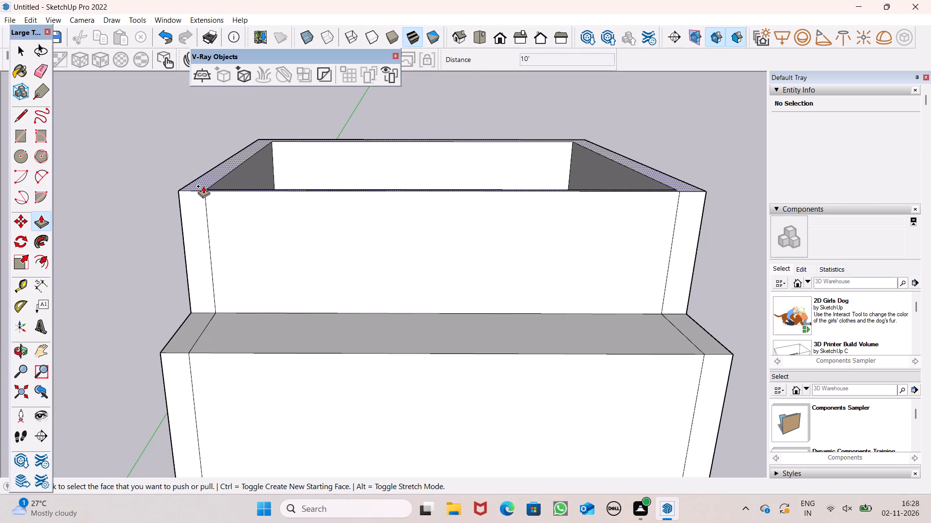
drag(203, 186, 218, 123)
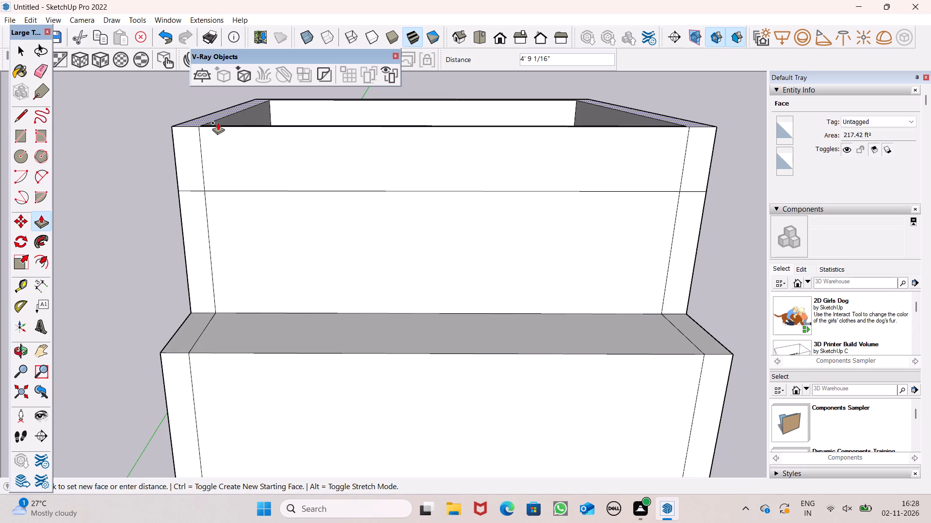
drag(218, 123, 219, 122)
key(5)
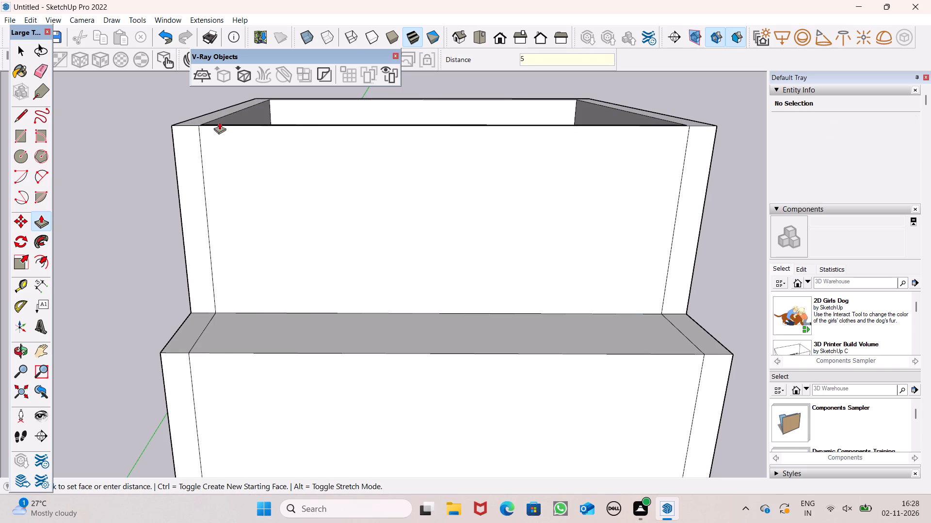
drag(219, 122, 220, 122)
key(apostrophe)
key(Return)
Measure the height of the new third-storey front wall at its left corner, without placing a dimension.
click(46, 281)
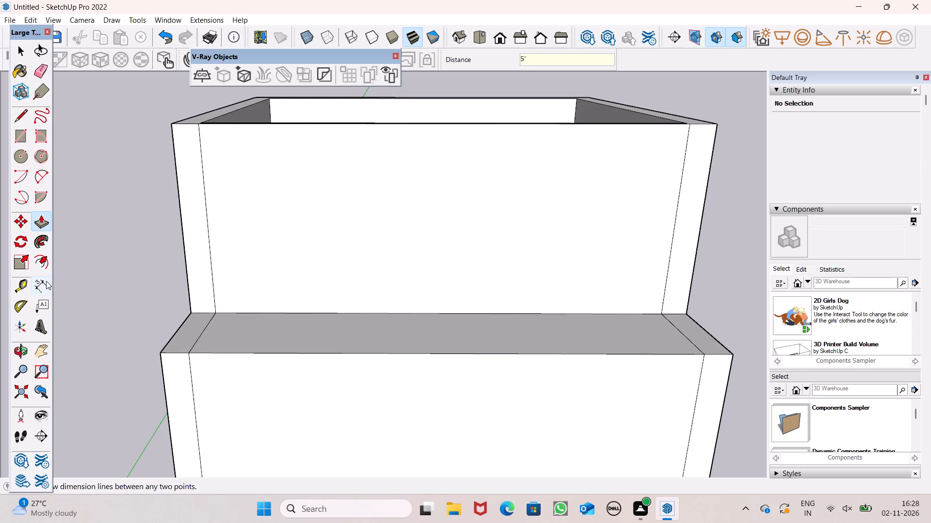
click(168, 124)
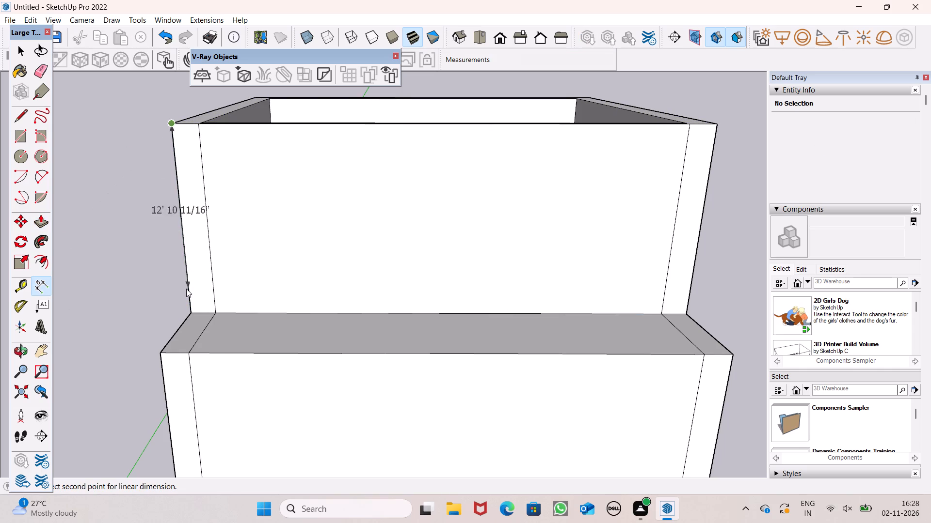
click(190, 309)
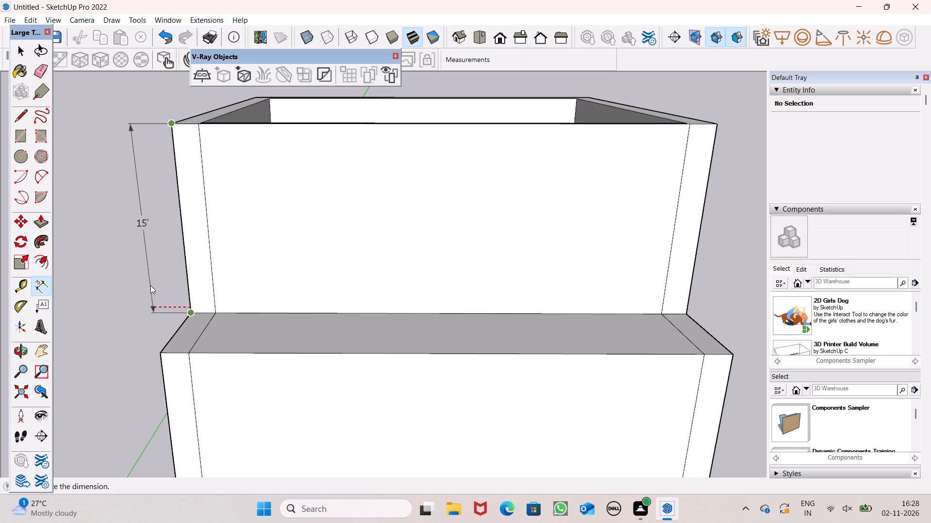
key(space)
Examine the stacked storeys and the front projection from the front and from above.
scroll(148, 238, down, 7)
middle_drag(214, 268, 196, 187)
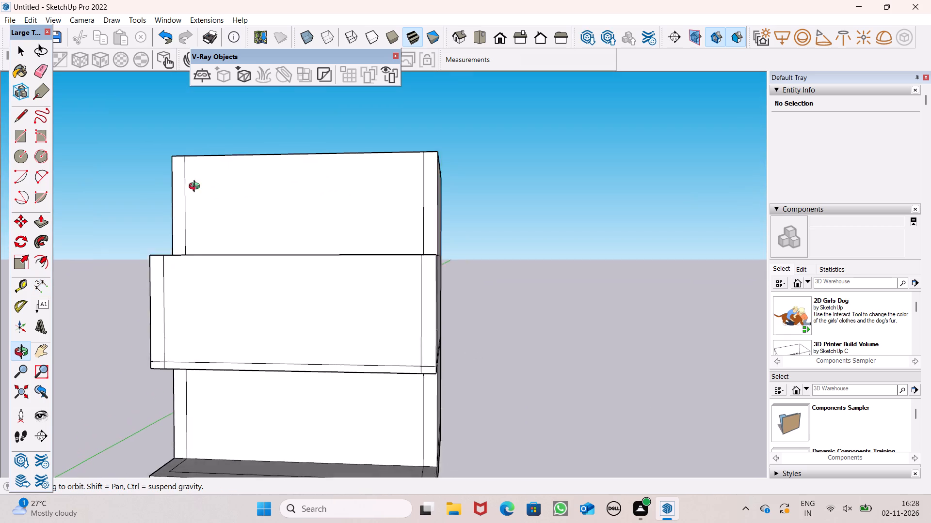
middle_drag(196, 187, 210, 206)
scroll(330, 176, down, 4)
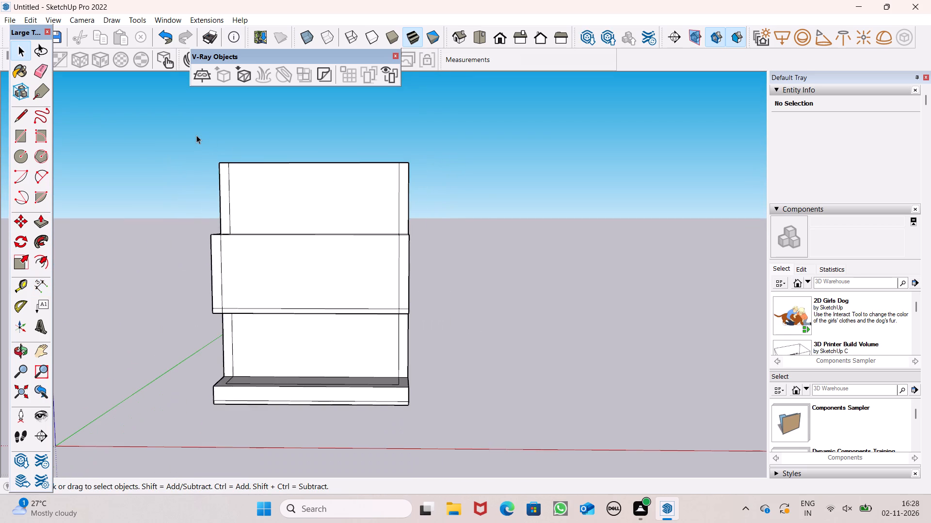
scroll(196, 135, up, 4)
scroll(196, 135, down, 3)
middle_drag(216, 175, 218, 225)
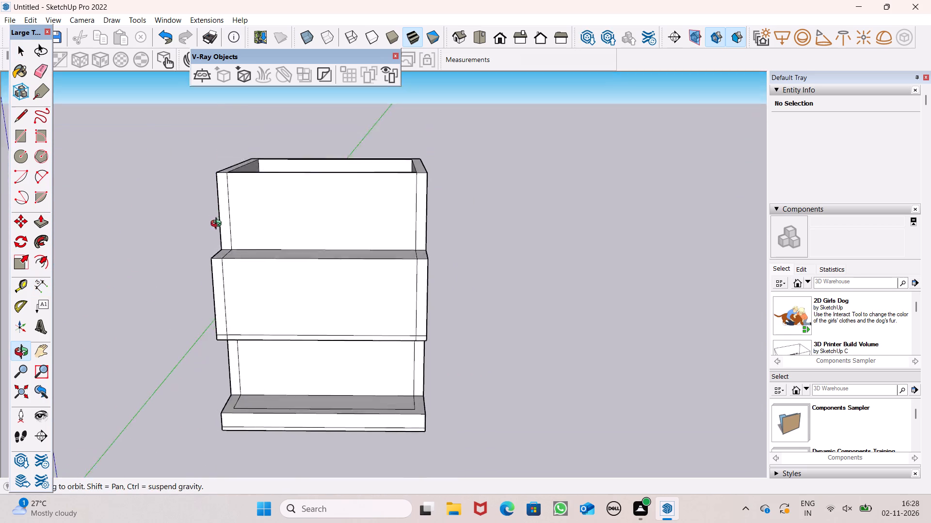
middle_drag(218, 225, 231, 278)
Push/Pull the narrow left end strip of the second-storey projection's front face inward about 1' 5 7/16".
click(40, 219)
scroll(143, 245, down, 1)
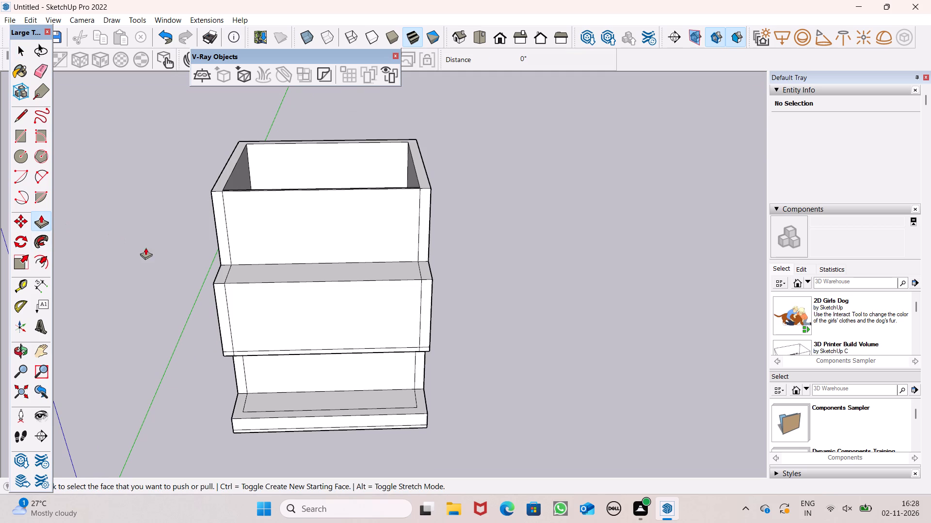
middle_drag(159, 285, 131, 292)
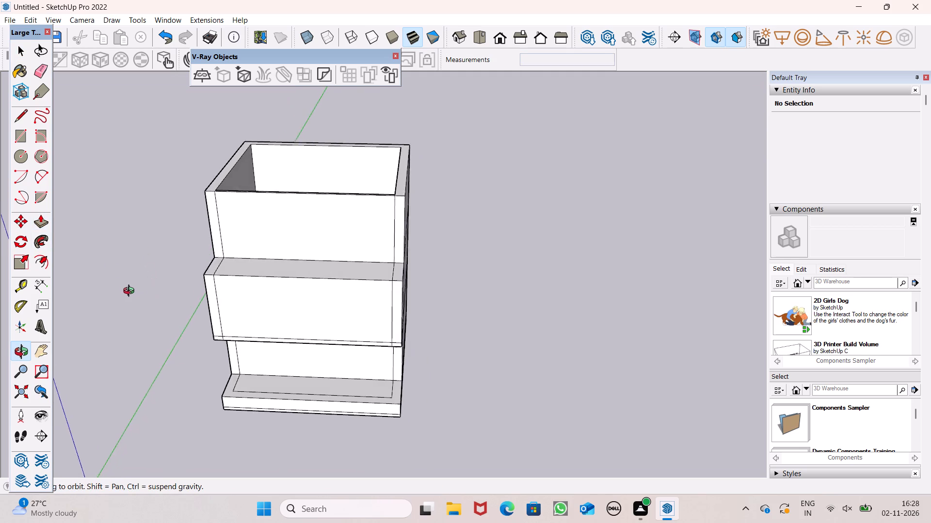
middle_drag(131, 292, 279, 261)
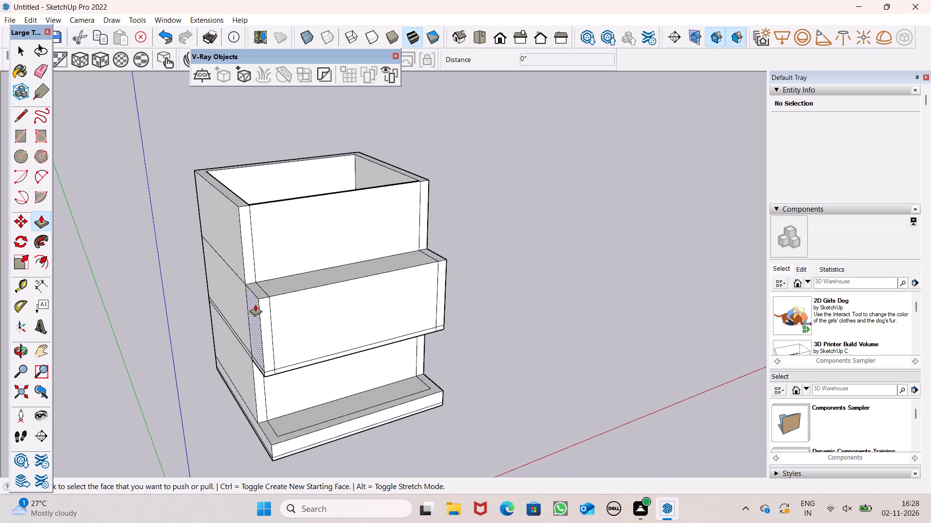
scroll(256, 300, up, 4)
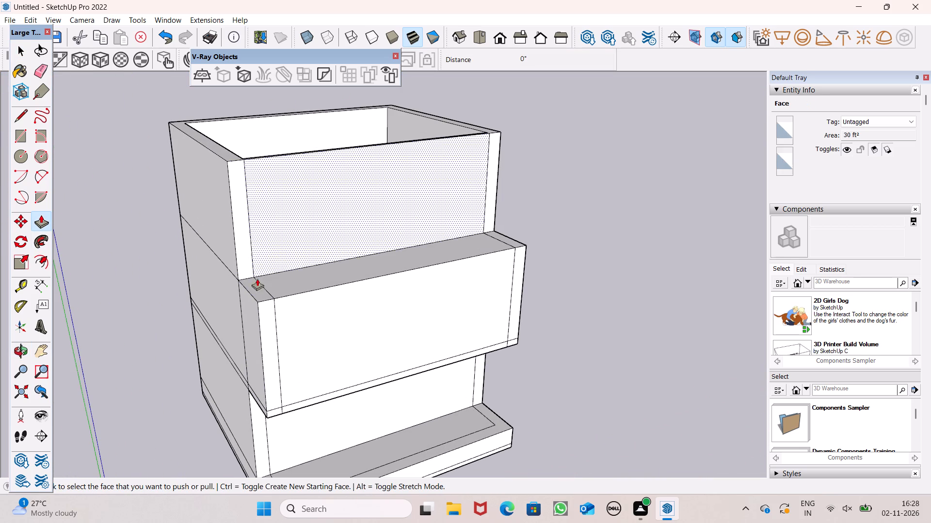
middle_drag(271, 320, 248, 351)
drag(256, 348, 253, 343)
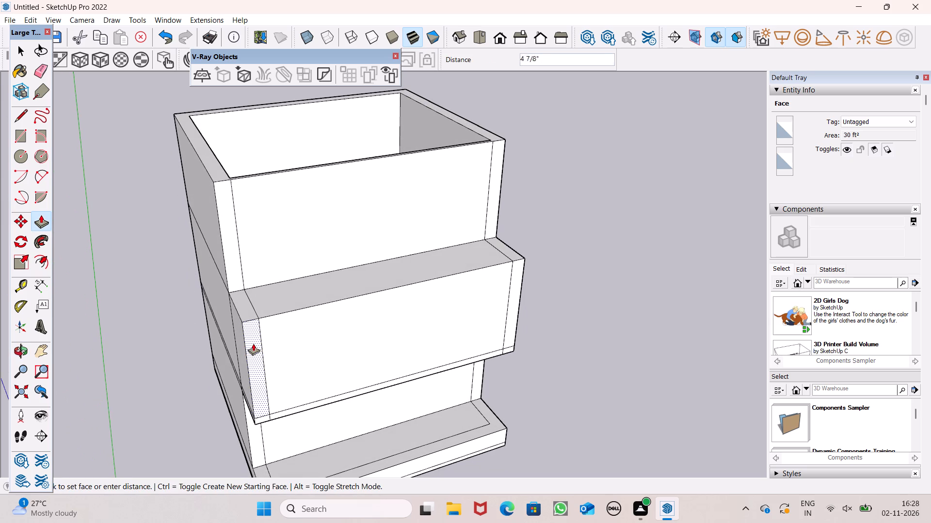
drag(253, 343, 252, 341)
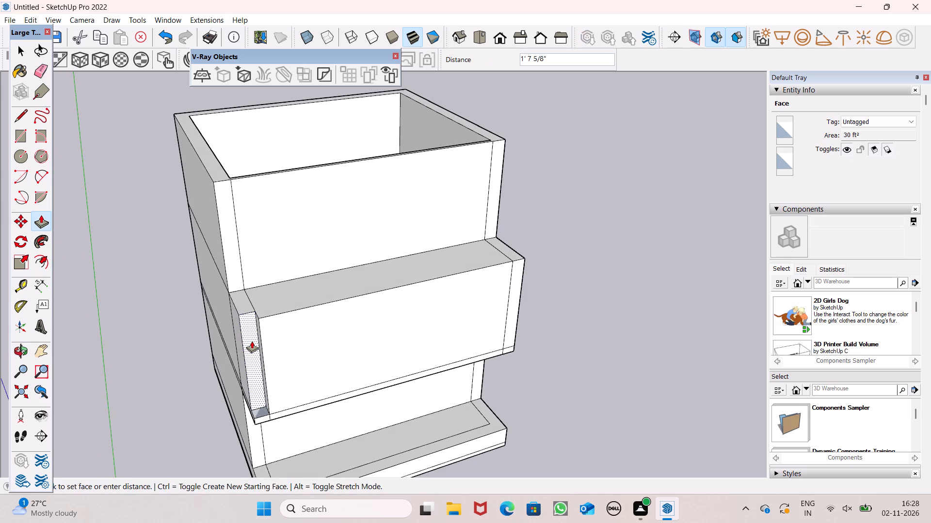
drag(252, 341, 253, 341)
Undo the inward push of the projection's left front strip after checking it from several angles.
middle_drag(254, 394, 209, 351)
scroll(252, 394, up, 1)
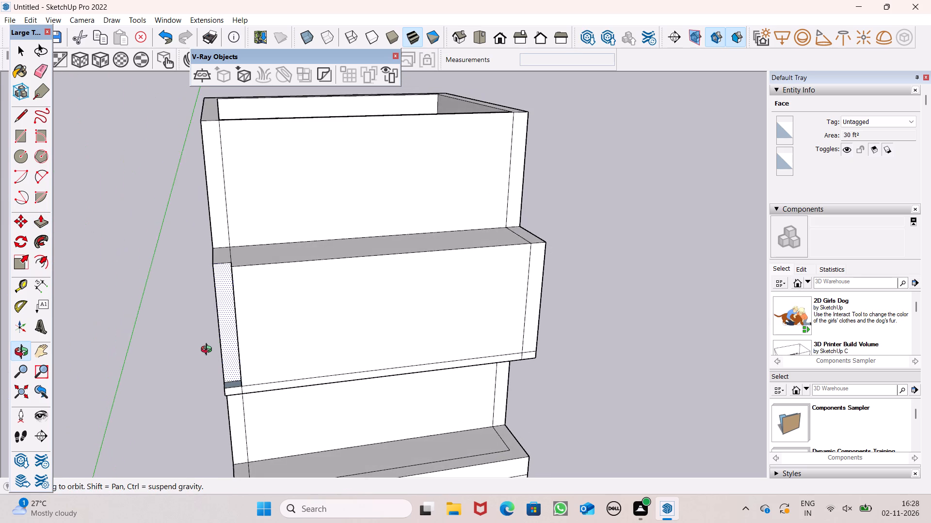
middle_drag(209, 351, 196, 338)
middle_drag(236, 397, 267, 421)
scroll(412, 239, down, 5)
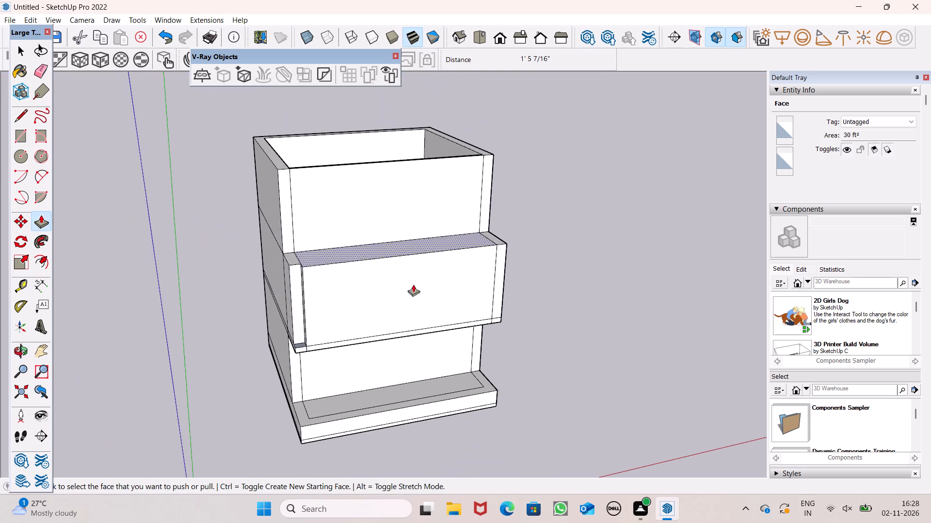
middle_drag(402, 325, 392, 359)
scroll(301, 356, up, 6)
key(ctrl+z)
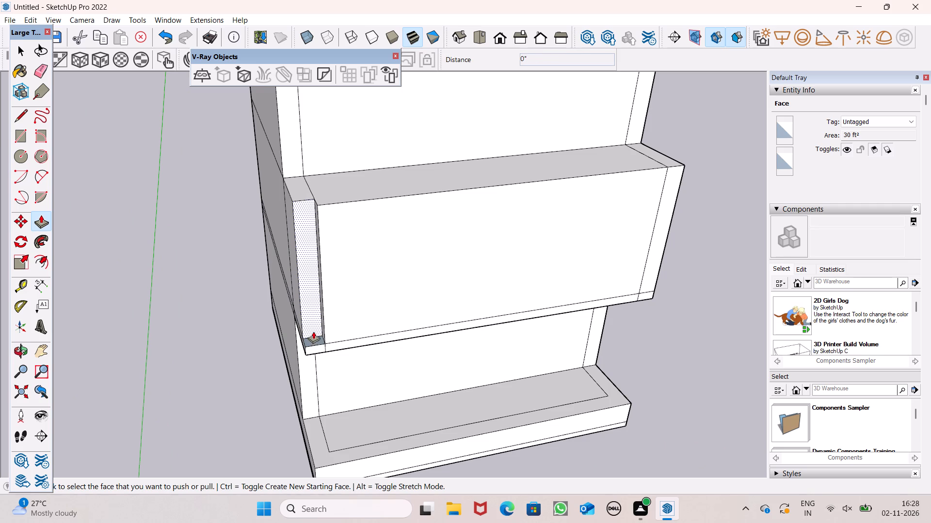
Push/Pull the ground storey's left front end strip forward about 3' 9 3/16" over the terrace, beneath the projection.
ctrl+scroll(300, 318, down, 5)
middle_drag(323, 390, 231, 297)
scroll(231, 294, up, 1)
scroll(291, 341, up, 5)
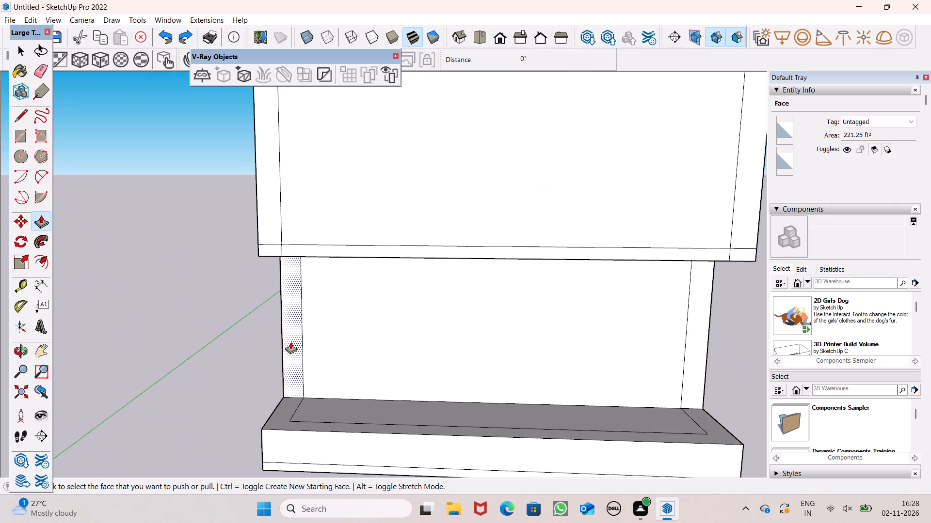
drag(291, 350, 292, 369)
Push/Pull the ground storey's right front end strip forward 3' 9 3/16", aligned with the extended left side wall.
middle_drag(307, 345, 257, 269)
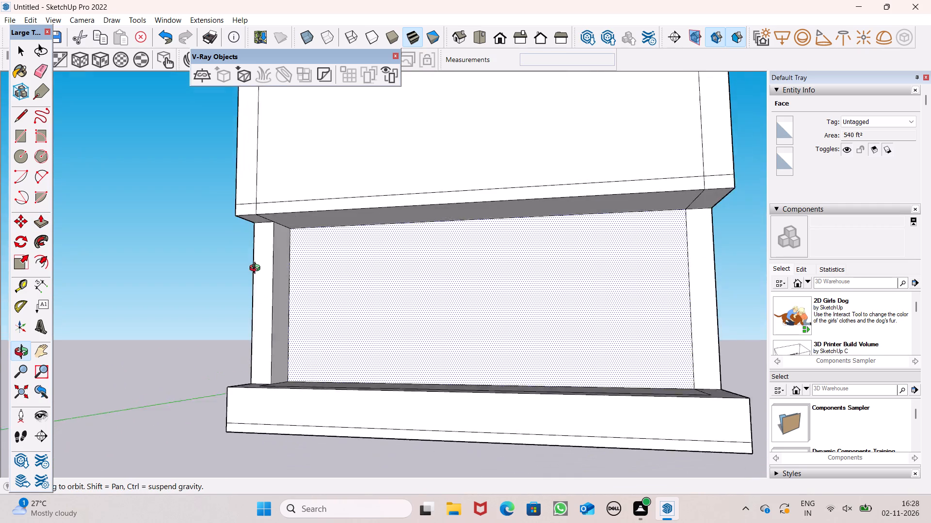
middle_drag(257, 269, 268, 274)
scroll(362, 266, down, 4)
middle_drag(469, 298, 479, 327)
scroll(482, 327, up, 1)
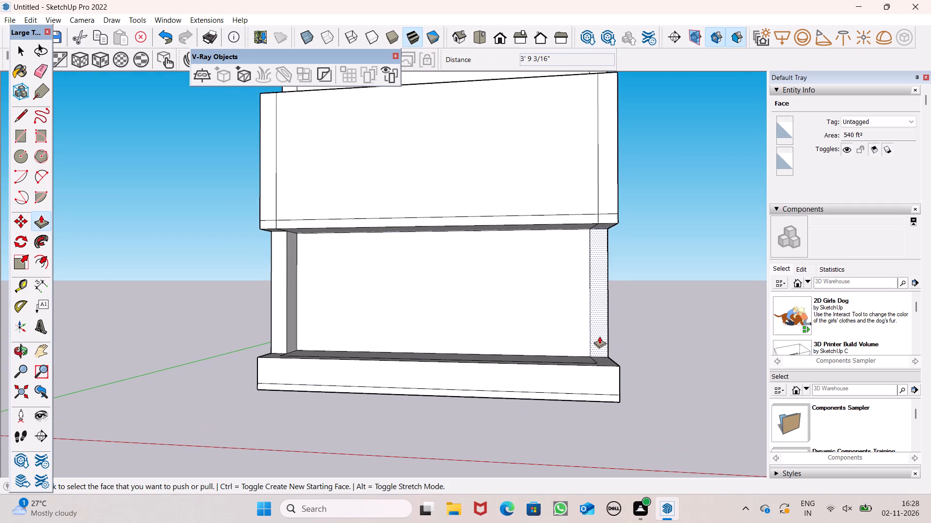
drag(605, 327, 286, 321)
Examine the extended ground-storey side walls and the projection above them from below, from the front and from above.
middle_drag(309, 327, 545, 436)
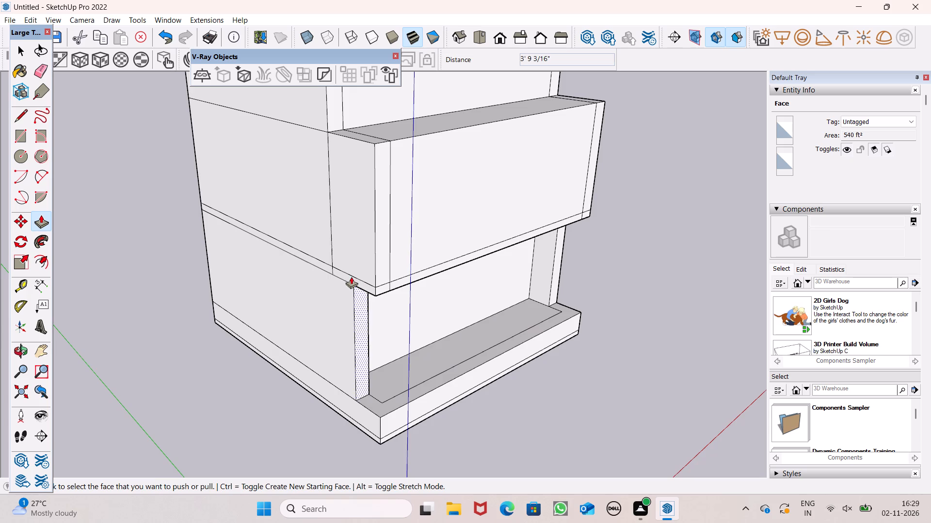
middle_drag(376, 311, 283, 172)
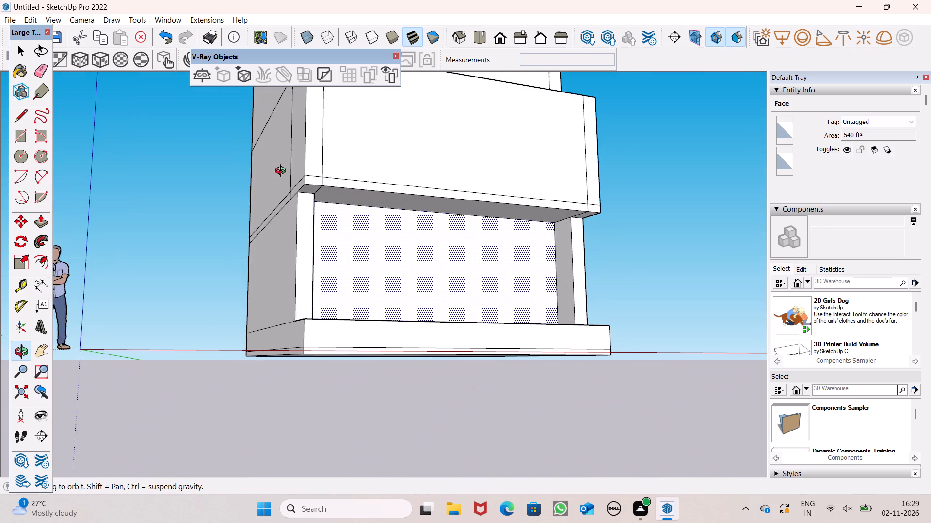
middle_drag(283, 172, 281, 171)
middle_drag(325, 246, 267, 233)
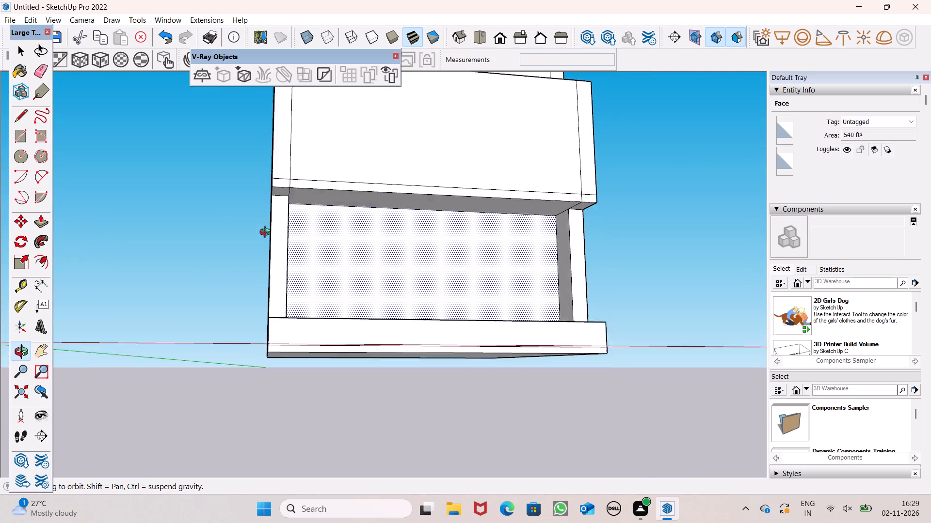
middle_drag(267, 233, 253, 221)
middle_drag(266, 213, 331, 397)
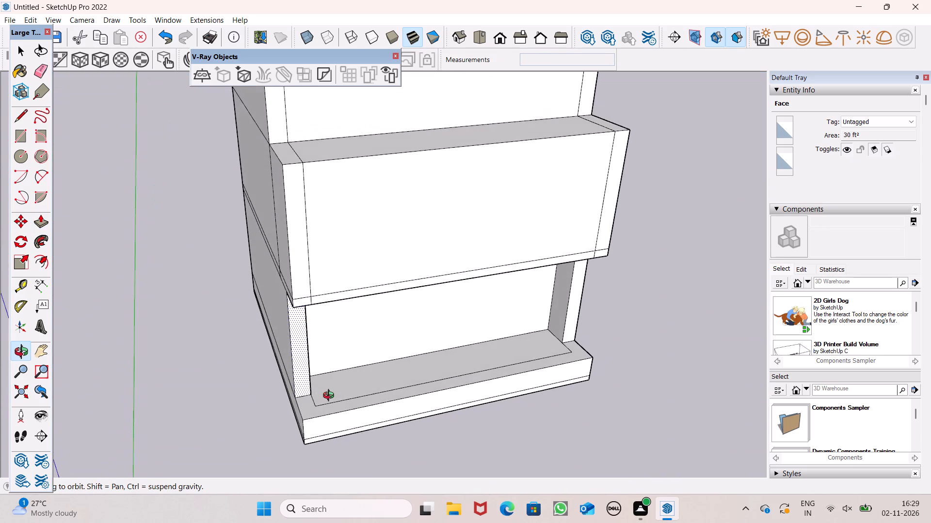
middle_drag(331, 397, 348, 329)
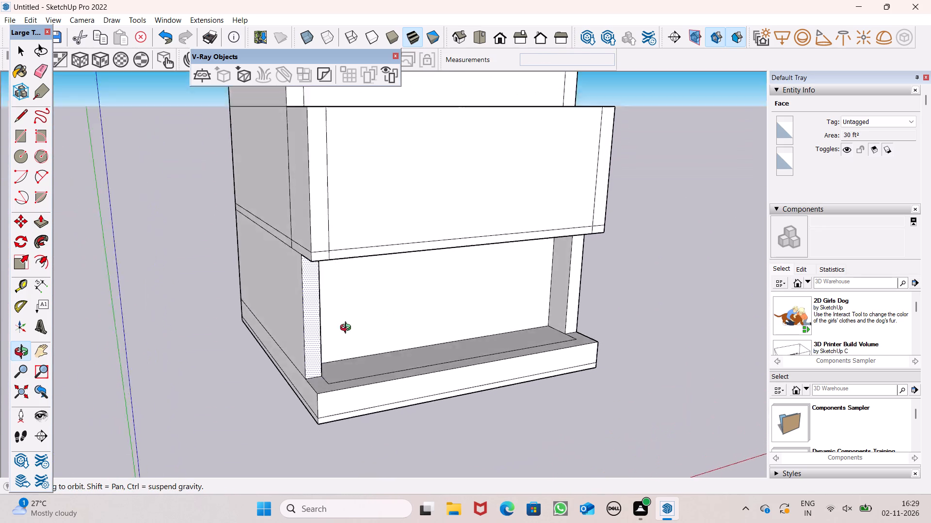
middle_drag(348, 329, 281, 326)
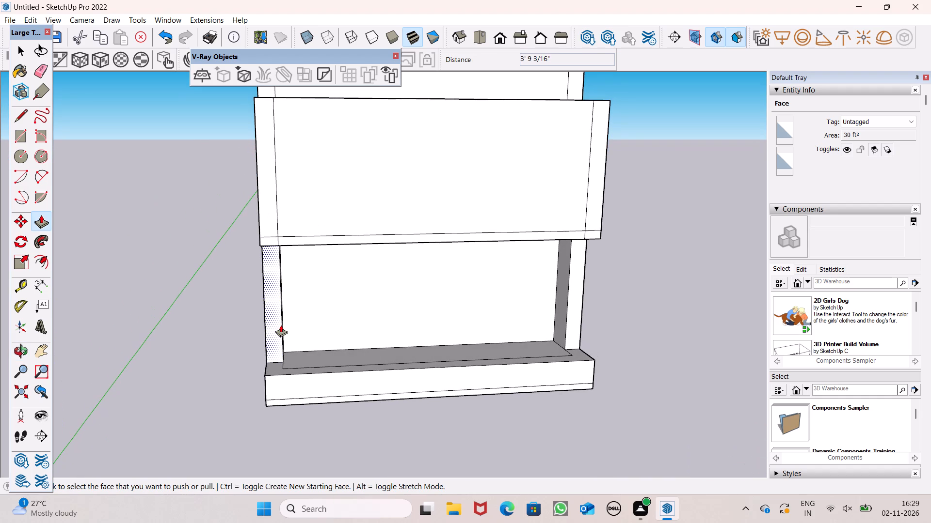
scroll(281, 325, down, 1)
middle_drag(269, 298, 278, 409)
scroll(283, 340, down, 2)
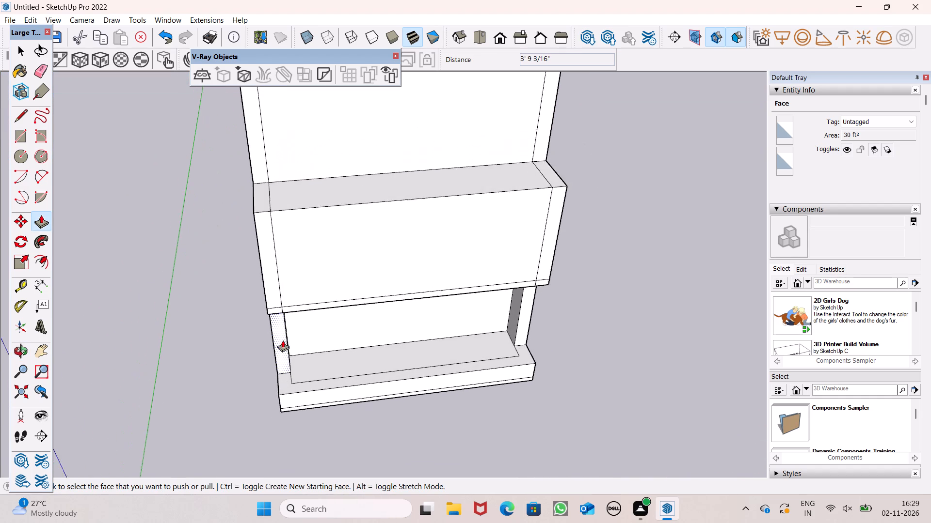
scroll(283, 340, down, 1)
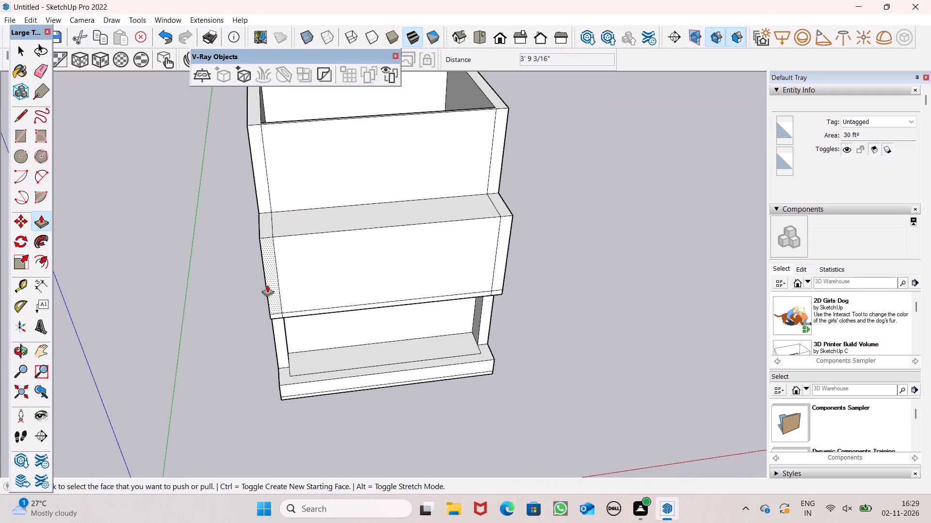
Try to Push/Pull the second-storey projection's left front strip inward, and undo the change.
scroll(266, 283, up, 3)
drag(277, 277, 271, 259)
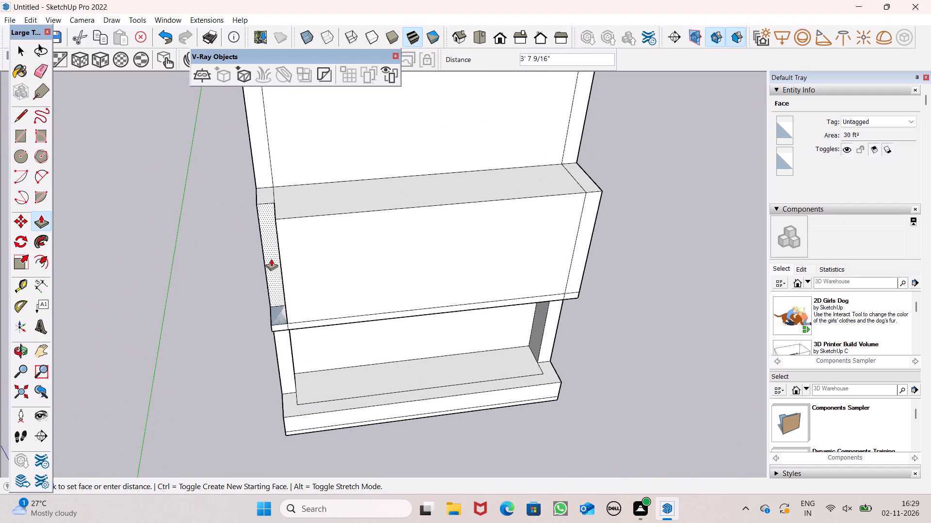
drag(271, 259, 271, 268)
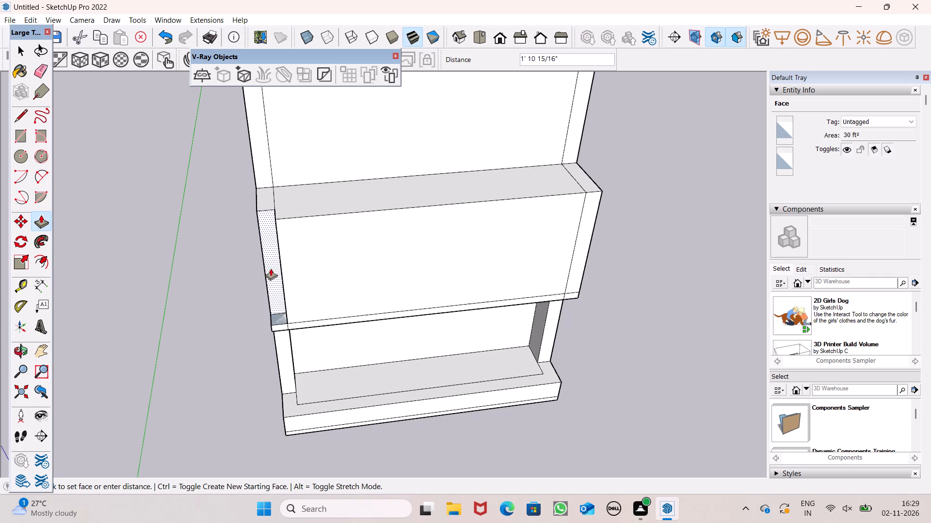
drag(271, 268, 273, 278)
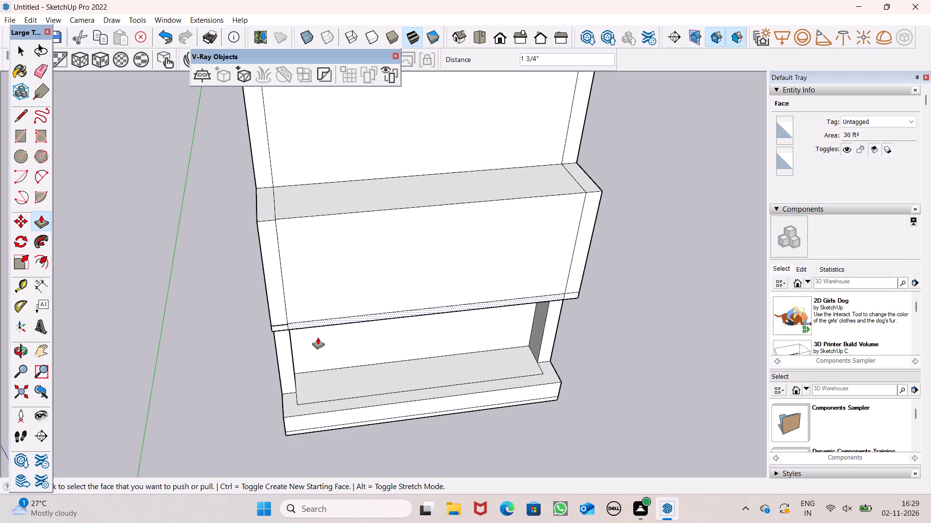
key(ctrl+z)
Push/Pull the ground storey's recessed front wall face 6" inward, through the wall, to open the storey onto the terrace.
ctrl+scroll(327, 355, up, 1)
middle_drag(327, 355, 422, 293)
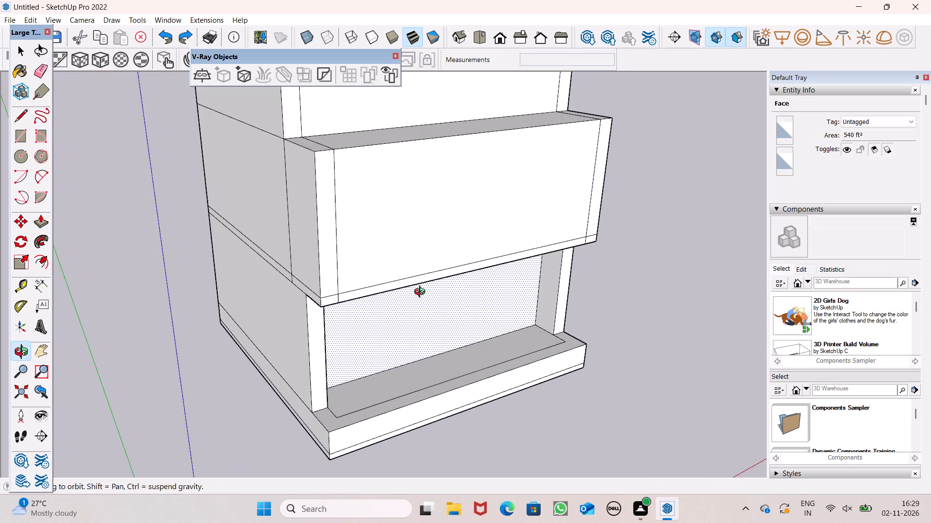
middle_drag(422, 293, 308, 145)
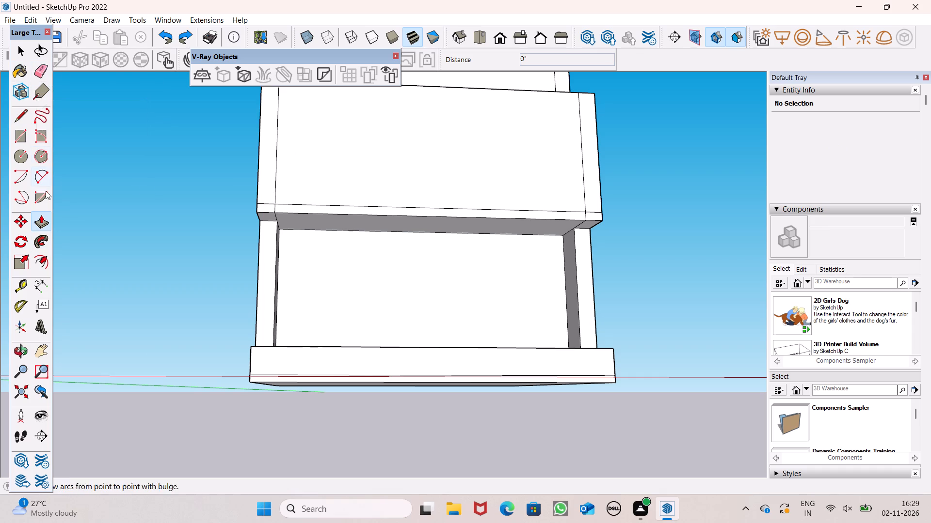
click(45, 221)
middle_drag(398, 338, 395, 435)
scroll(370, 409, up, 5)
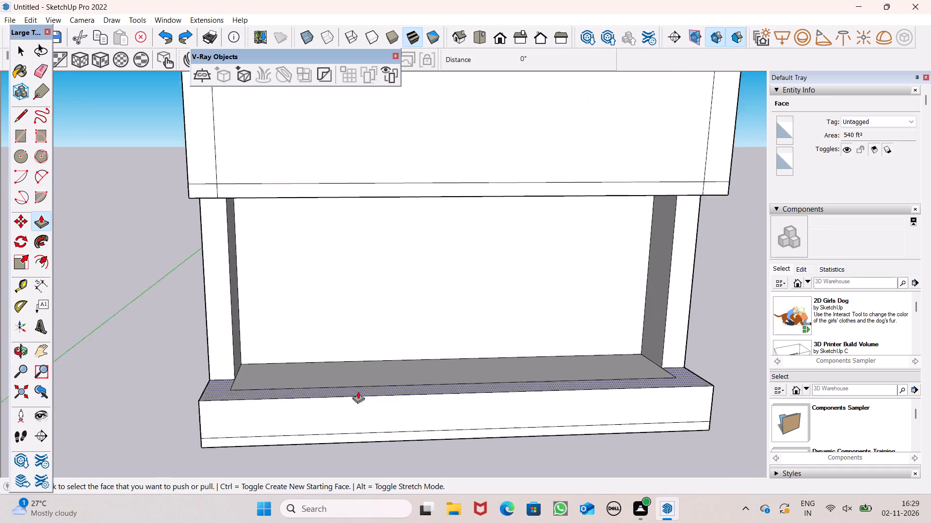
drag(331, 351, 378, 309)
Push/Pull the third storey's left front end strip forward about 4' 2 5/8" above the second-storey projection.
scroll(373, 308, down, 3)
middle_drag(408, 330, 359, 408)
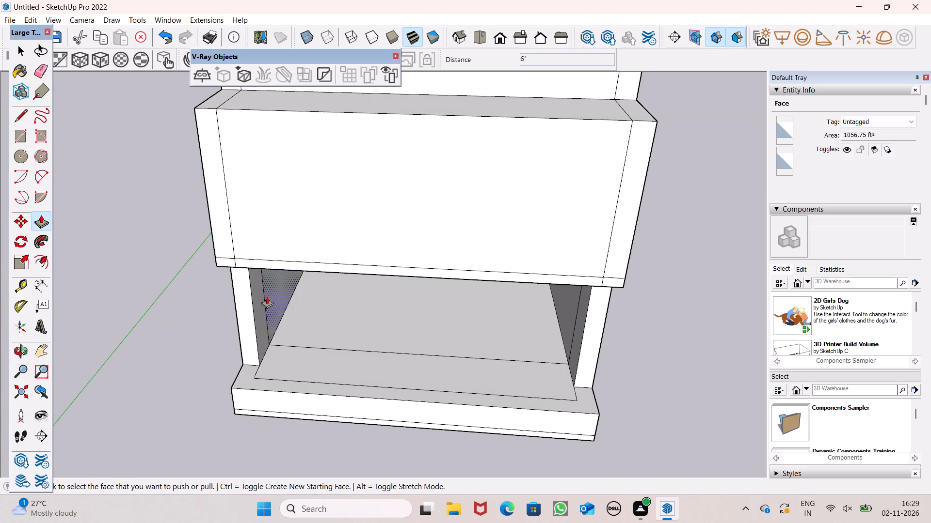
scroll(267, 296, down, 3)
middle_drag(394, 408, 438, 302)
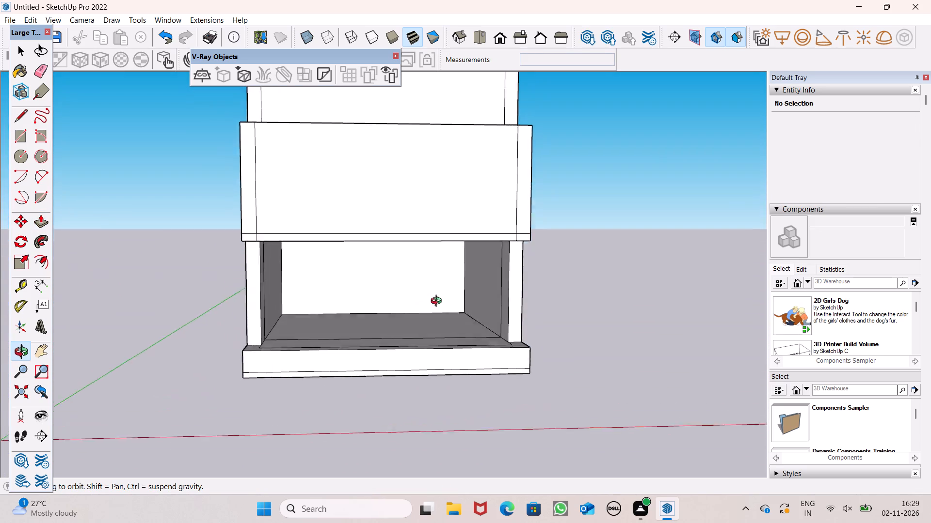
middle_drag(438, 302, 548, 386)
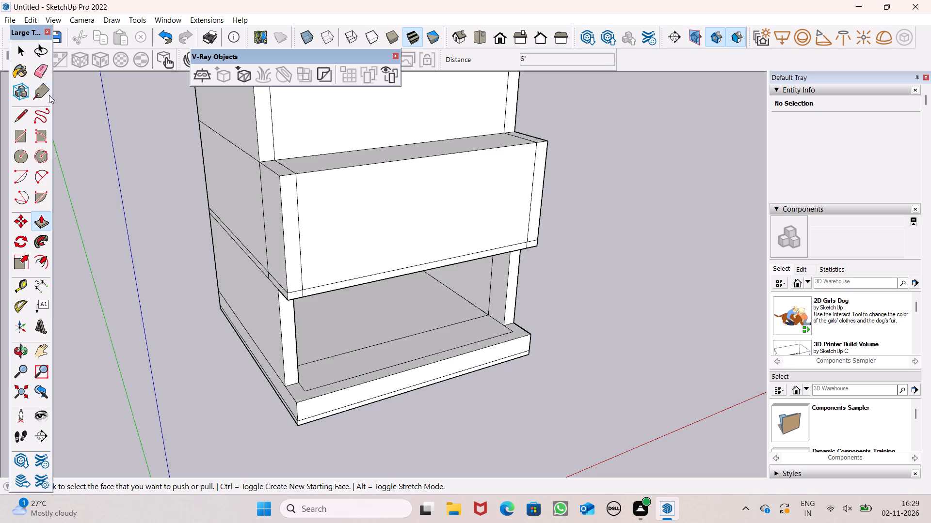
middle_drag(246, 209, 255, 238)
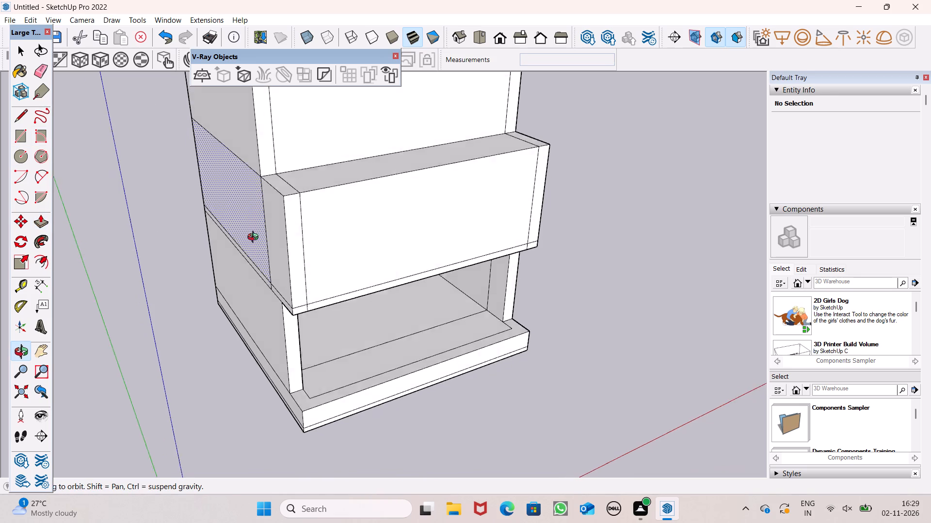
middle_drag(255, 238, 249, 279)
scroll(249, 279, down, 3)
middle_drag(301, 278, 302, 275)
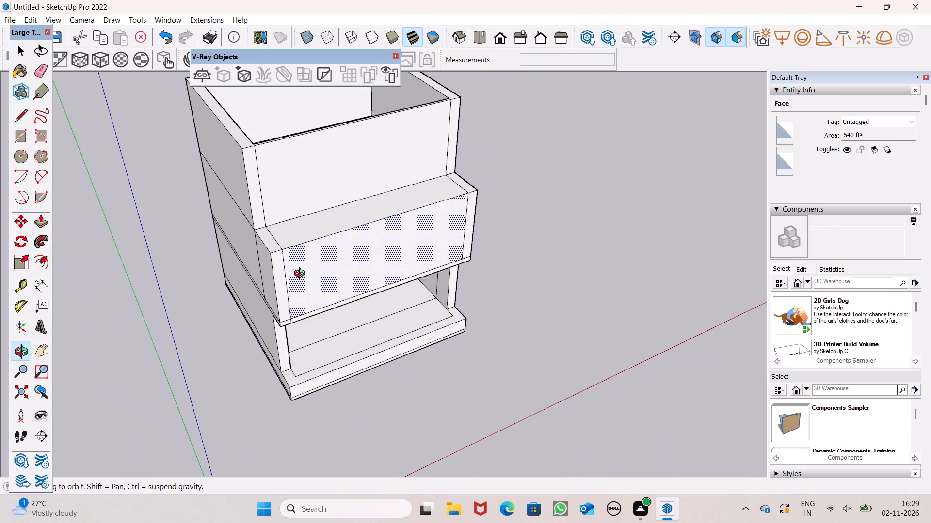
middle_drag(302, 275, 277, 275)
click(254, 211)
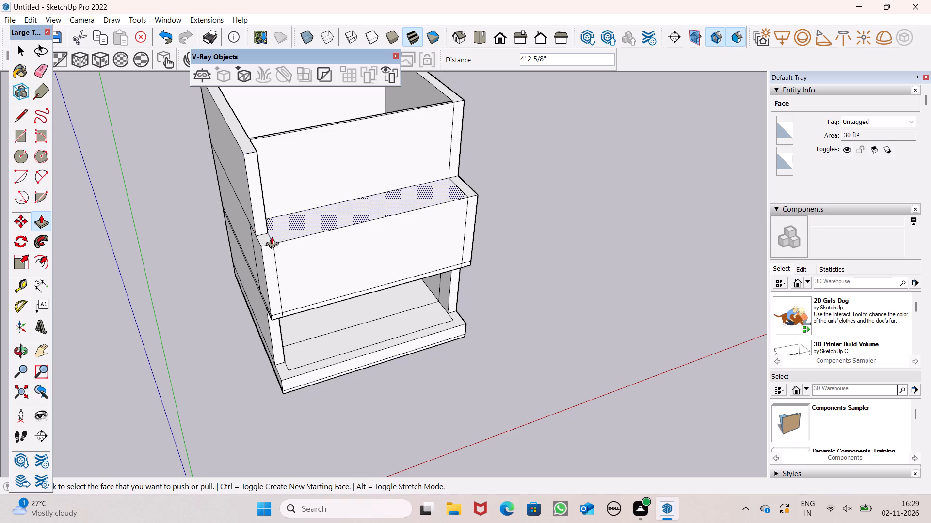
Push/Pull the third storey's left wall end a further 11 15/16" forward, flush with the front of the second-storey projection.
scroll(264, 238, up, 7)
middle_drag(273, 249, 250, 251)
drag(253, 219, 254, 251)
drag(257, 253, 258, 248)
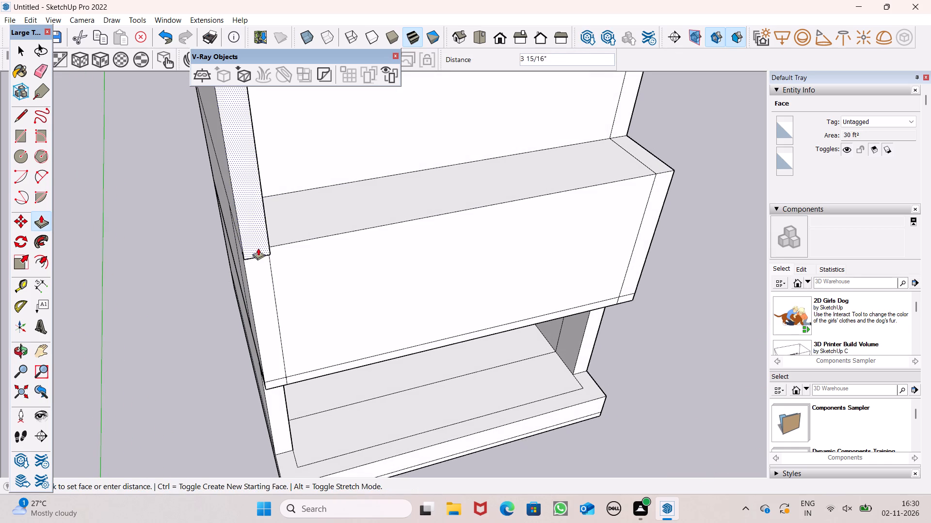
drag(258, 248, 239, 250)
Push/Pull the third storey's right wall end 7' 5 1/4" forward, flush with the front of the second-storey projection.
middle_drag(347, 281, 214, 251)
scroll(214, 251, up, 1)
scroll(214, 253, down, 6)
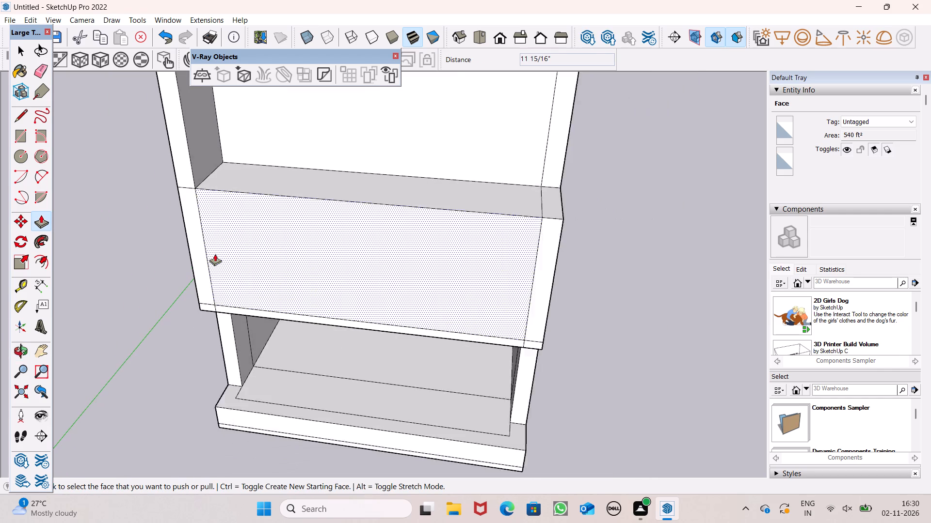
scroll(215, 254, down, 2)
scroll(360, 182, up, 3)
drag(442, 206, 381, 259)
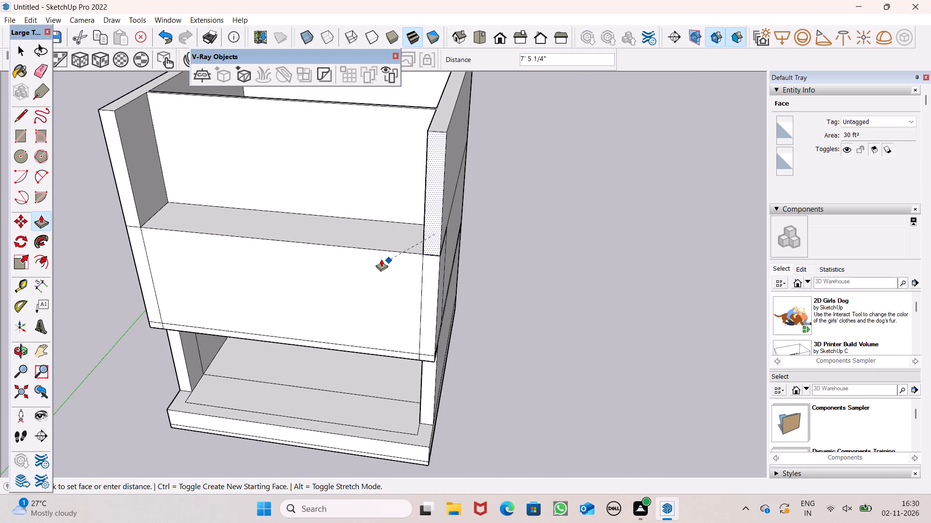
drag(381, 259, 389, 254)
Erase all three segments of the horizontal line running along the bottom of the second-storey projection's front.
scroll(382, 248, down, 6)
middle_drag(350, 251, 411, 181)
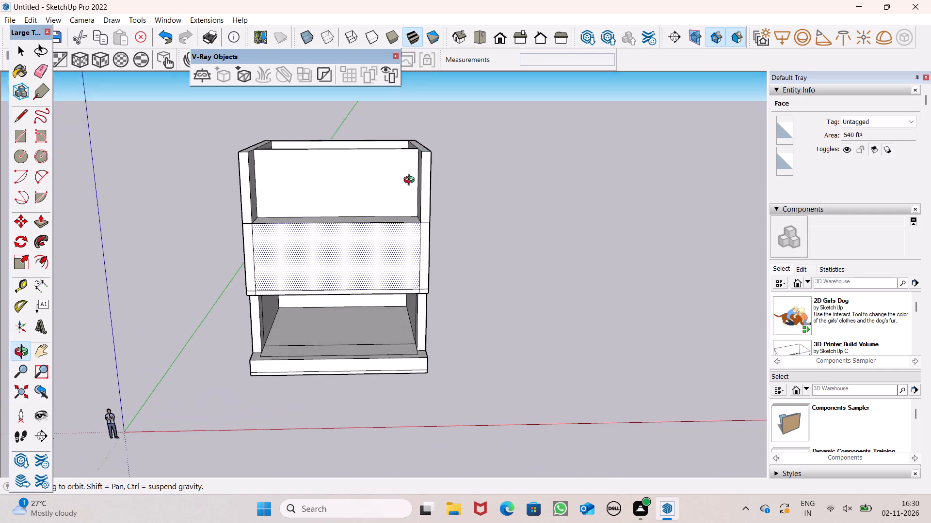
middle_drag(411, 181, 415, 199)
scroll(435, 143, up, 1)
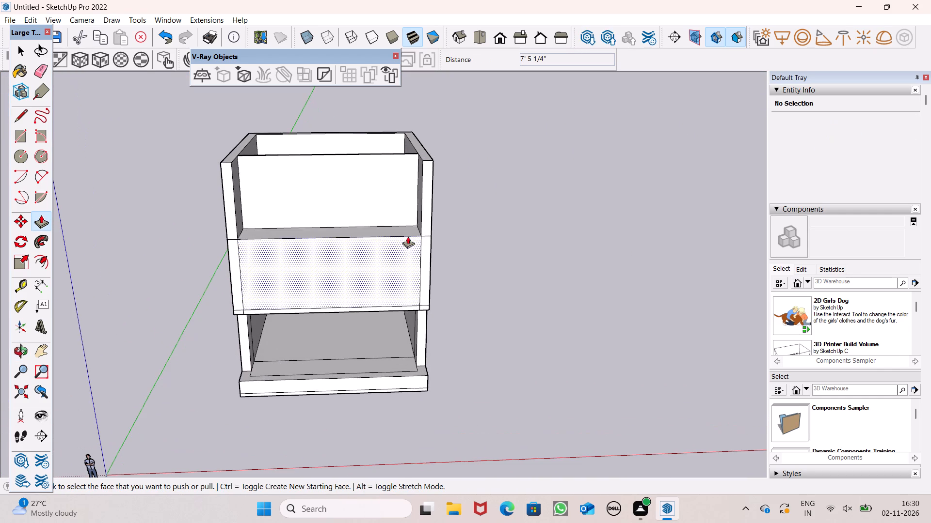
middle_drag(380, 211, 336, 327)
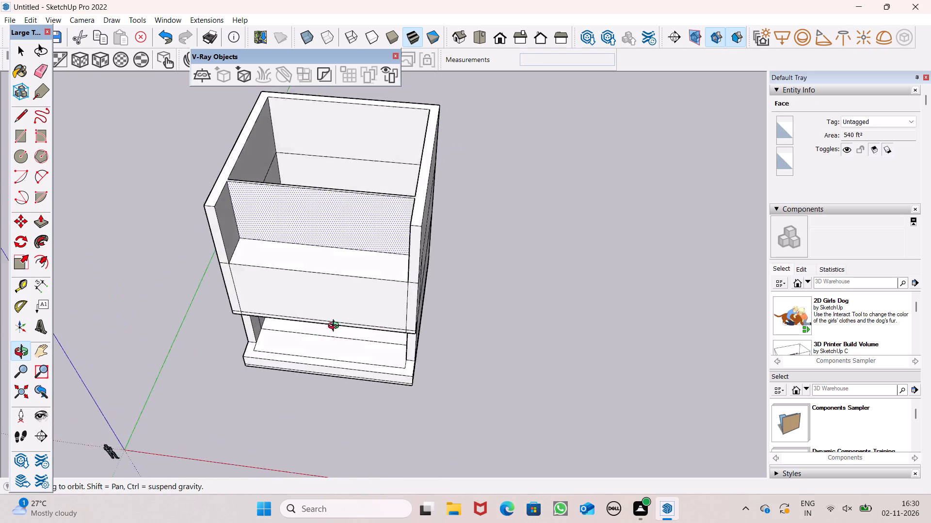
middle_drag(336, 327, 376, 187)
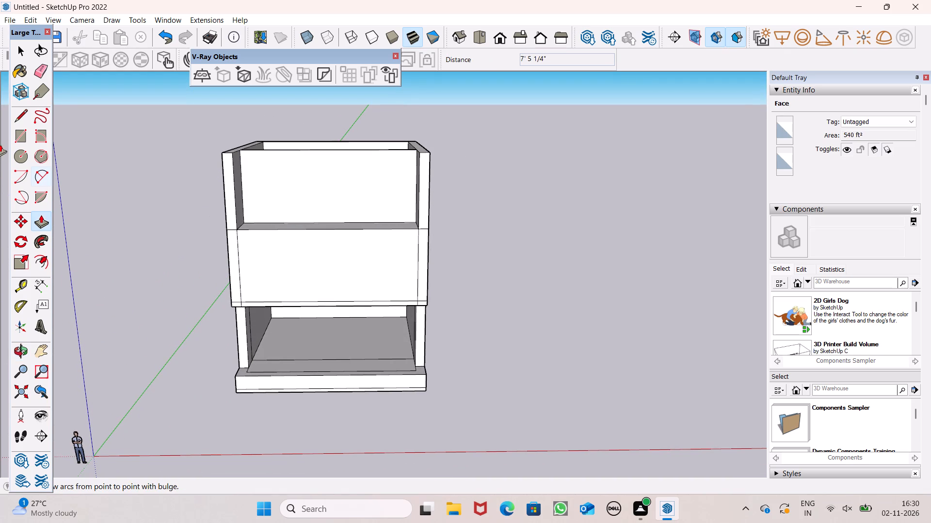
click(41, 68)
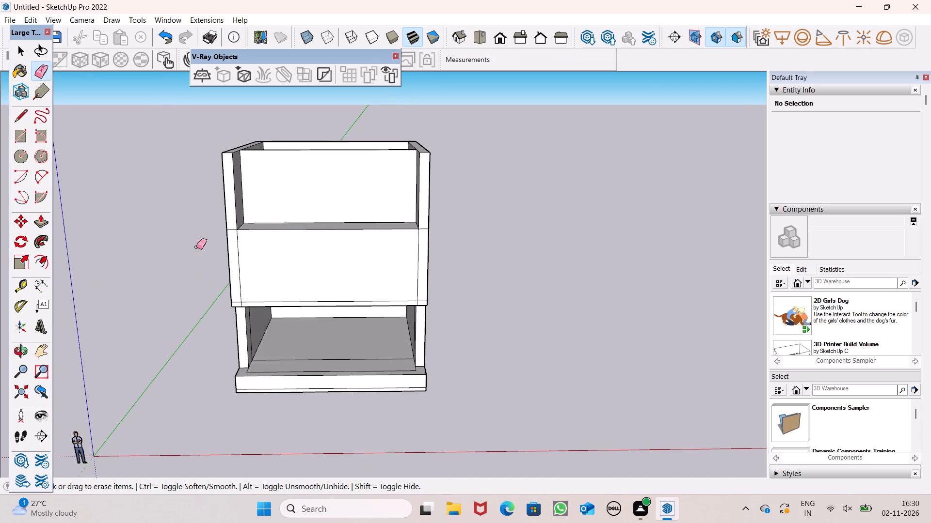
scroll(251, 298, up, 9)
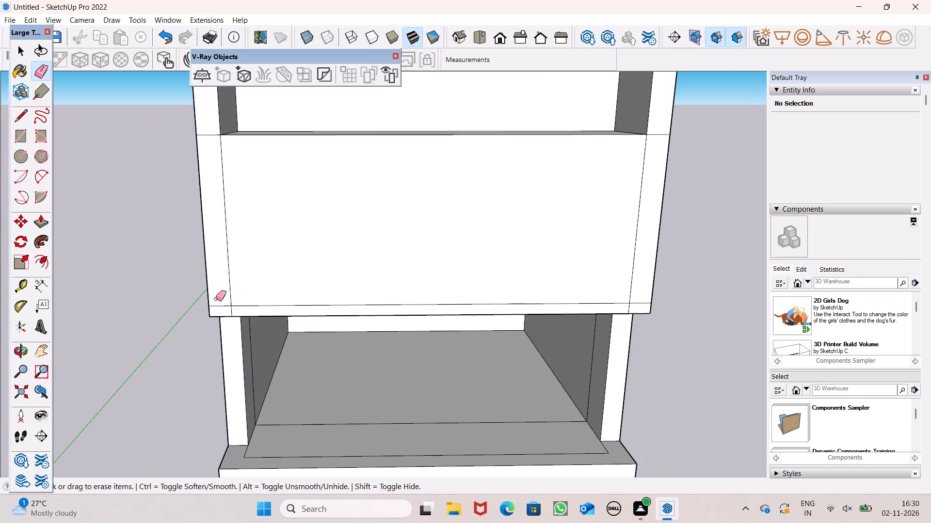
drag(224, 300, 225, 308)
click(259, 308)
scroll(293, 281, down, 3)
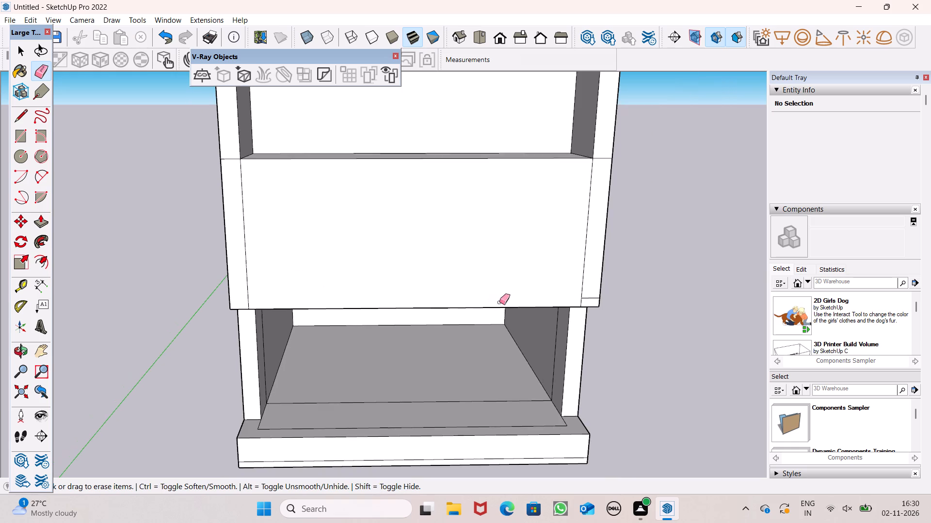
scroll(525, 299, up, 4)
click(615, 296)
Erase the short horizontal seams between the second and third storeys on the right and left front wall ends.
scroll(582, 312, down, 4)
scroll(629, 158, up, 2)
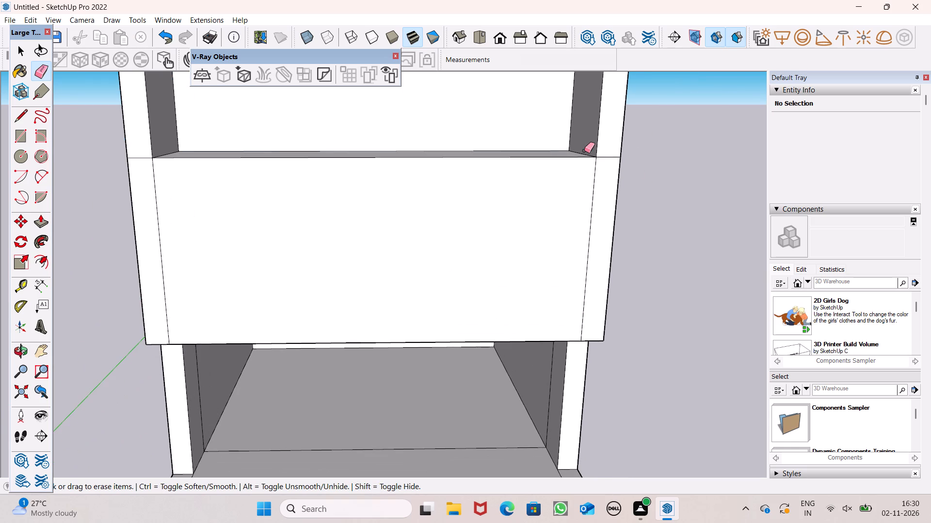
drag(606, 159, 607, 155)
scroll(568, 215, down, 1)
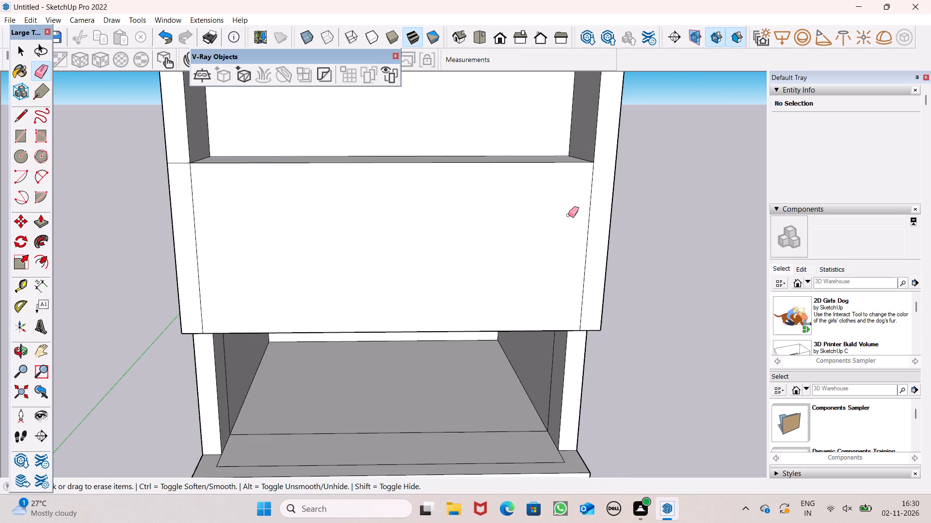
scroll(226, 173, up, 2)
drag(165, 153, 167, 159)
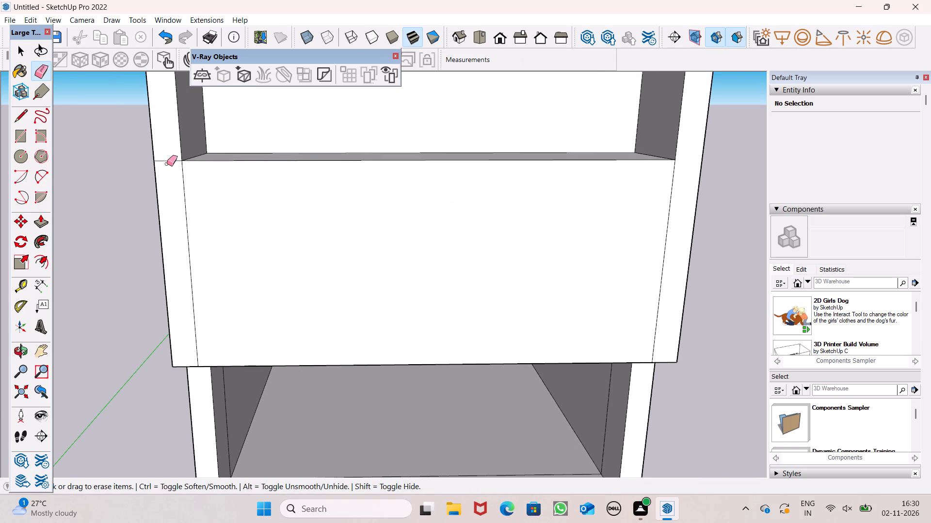
drag(167, 164, 167, 149)
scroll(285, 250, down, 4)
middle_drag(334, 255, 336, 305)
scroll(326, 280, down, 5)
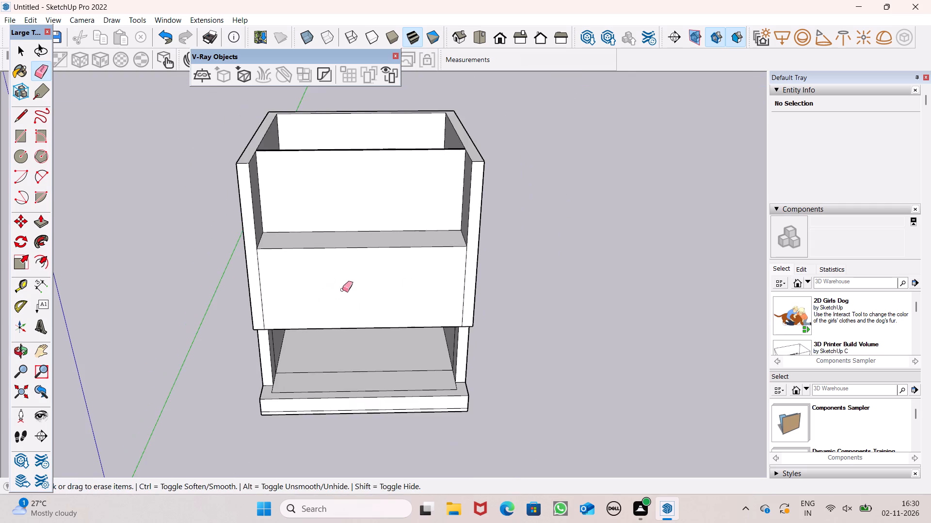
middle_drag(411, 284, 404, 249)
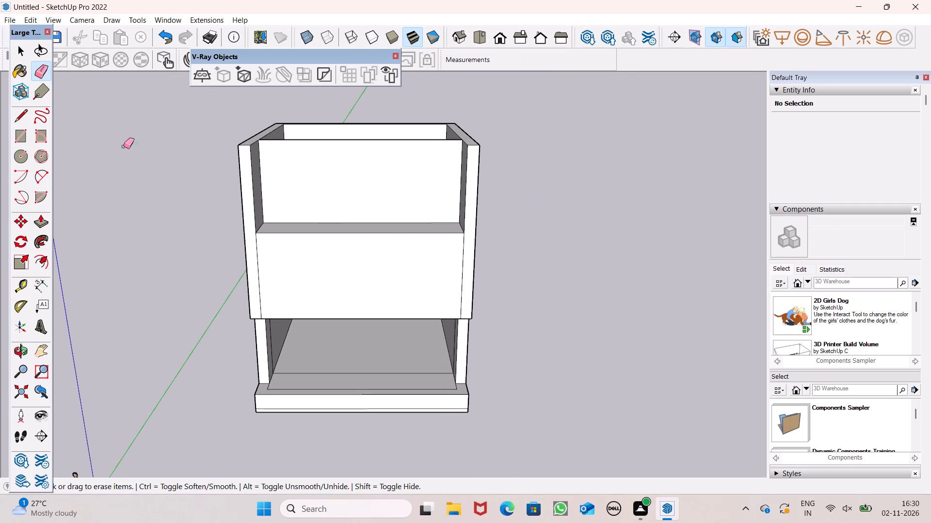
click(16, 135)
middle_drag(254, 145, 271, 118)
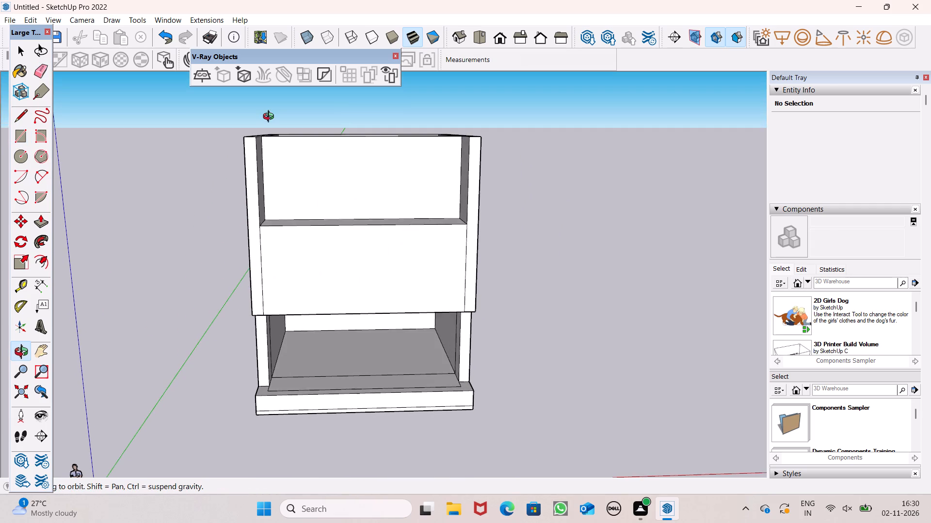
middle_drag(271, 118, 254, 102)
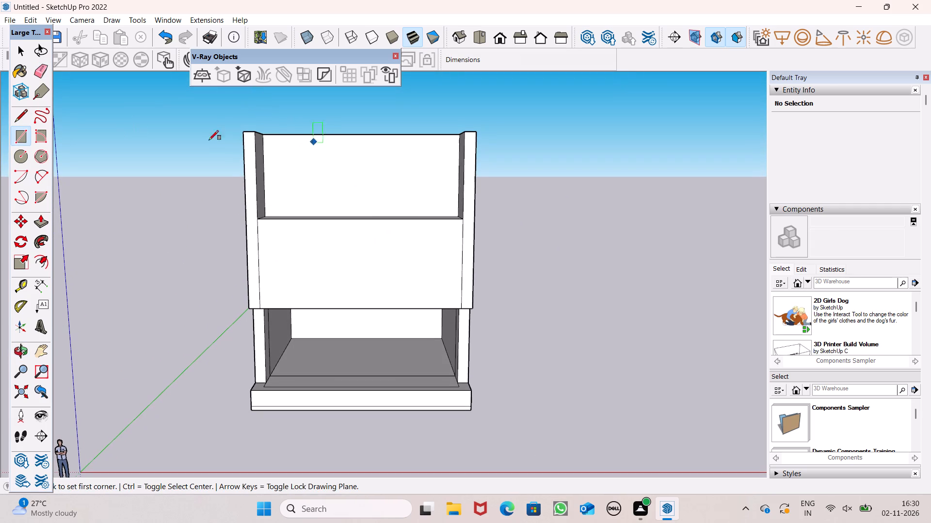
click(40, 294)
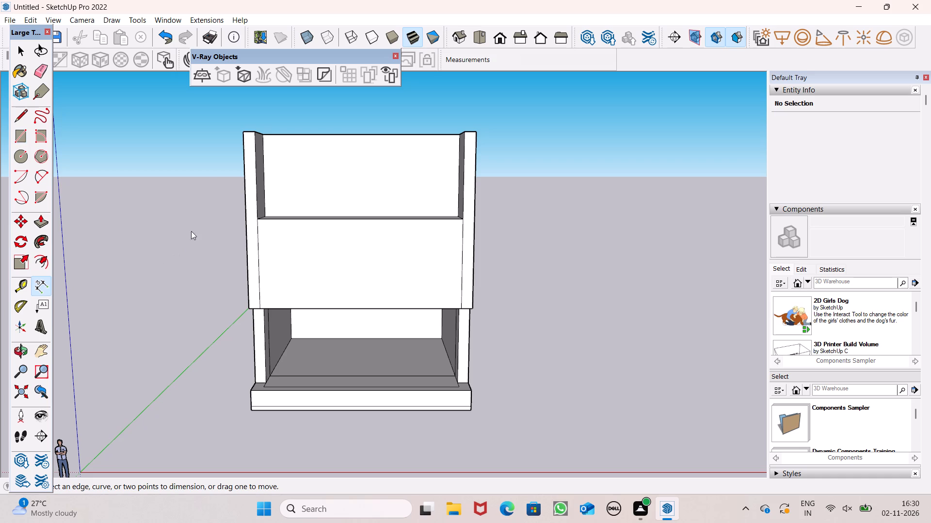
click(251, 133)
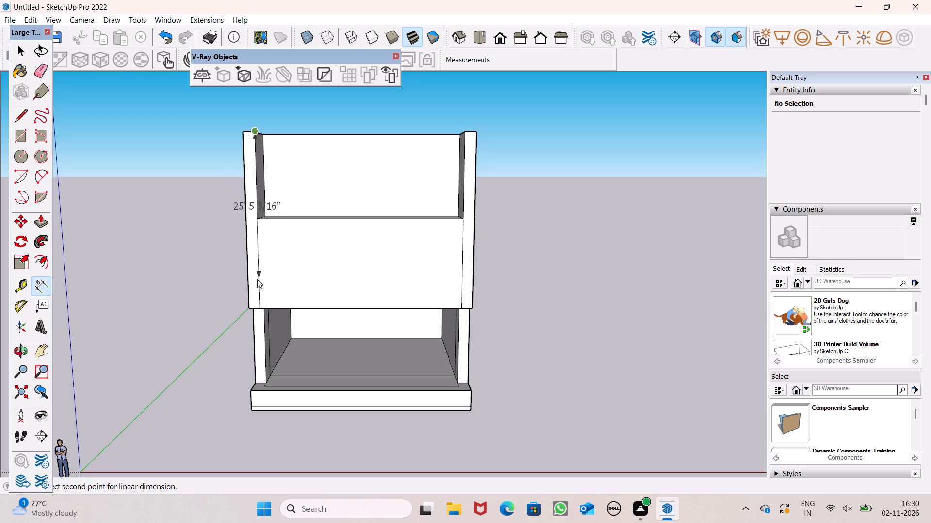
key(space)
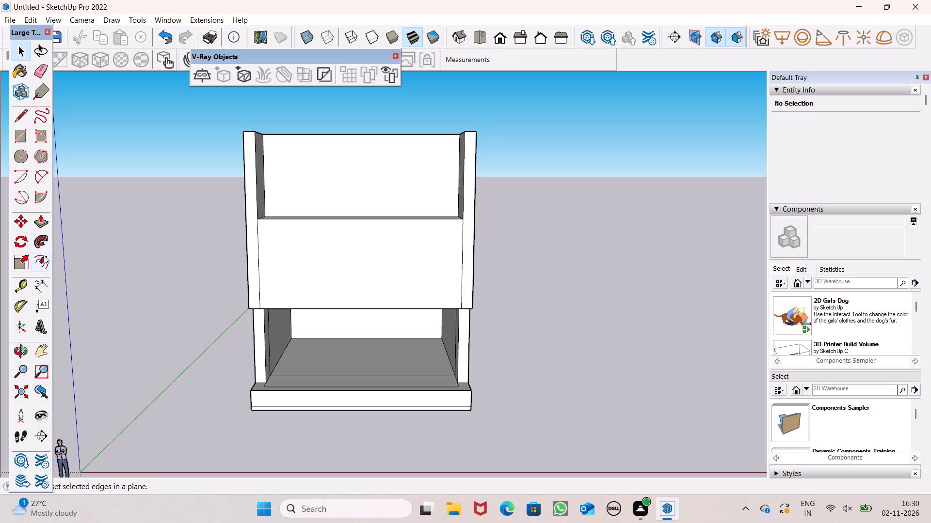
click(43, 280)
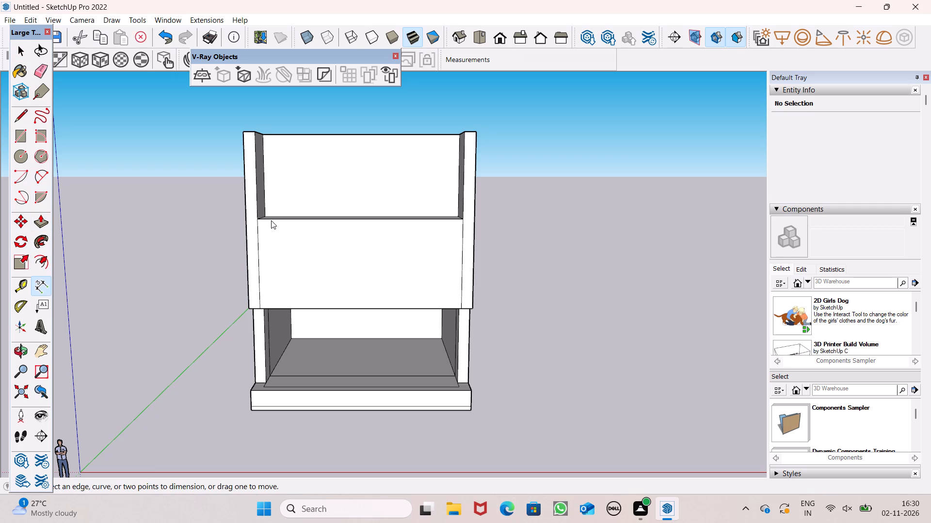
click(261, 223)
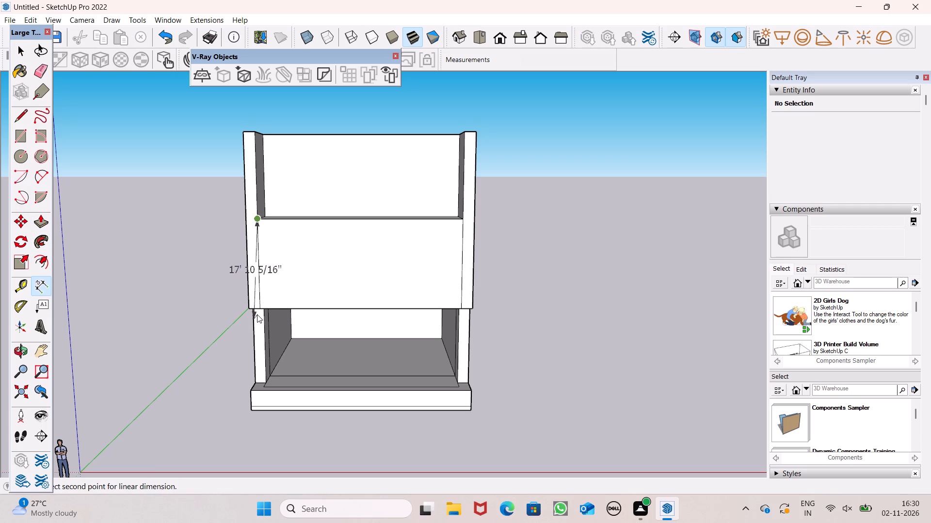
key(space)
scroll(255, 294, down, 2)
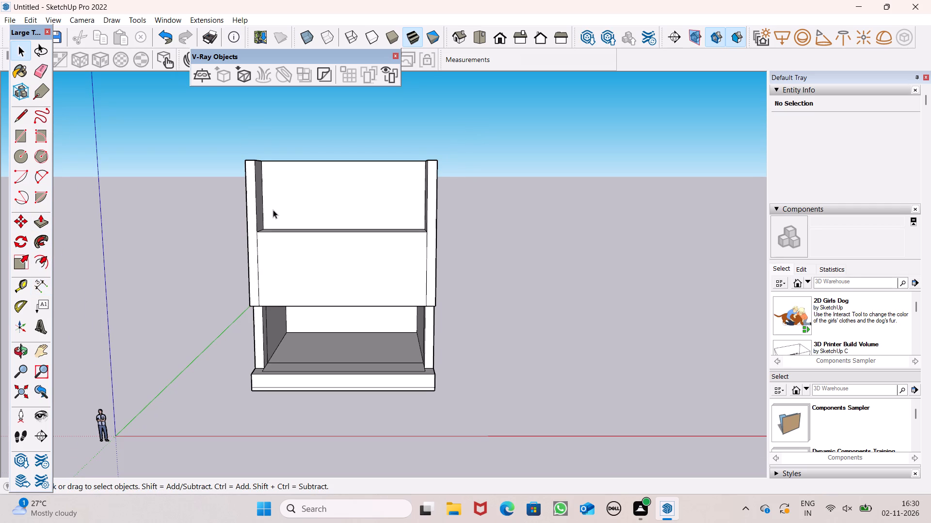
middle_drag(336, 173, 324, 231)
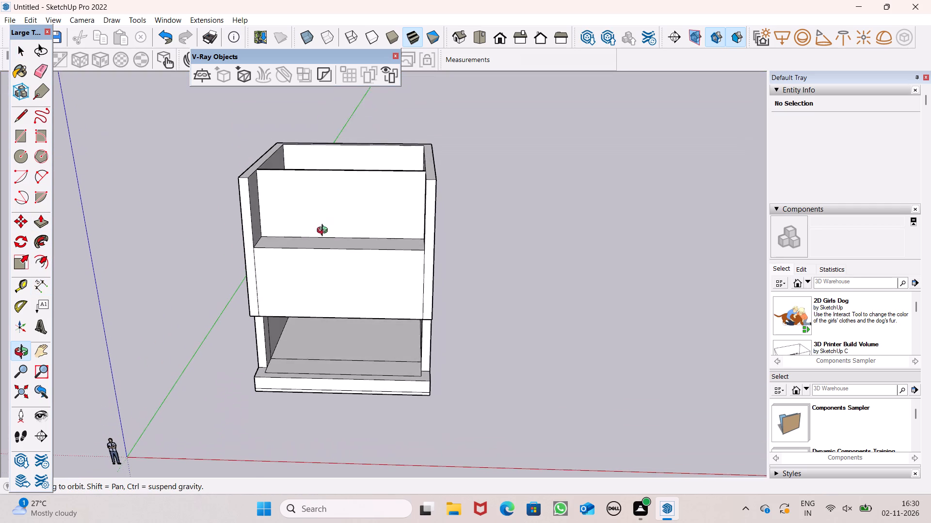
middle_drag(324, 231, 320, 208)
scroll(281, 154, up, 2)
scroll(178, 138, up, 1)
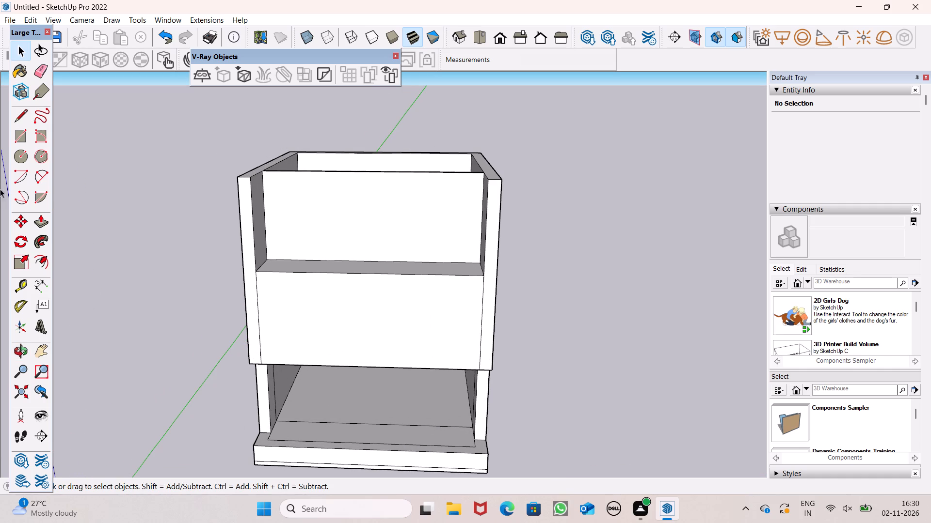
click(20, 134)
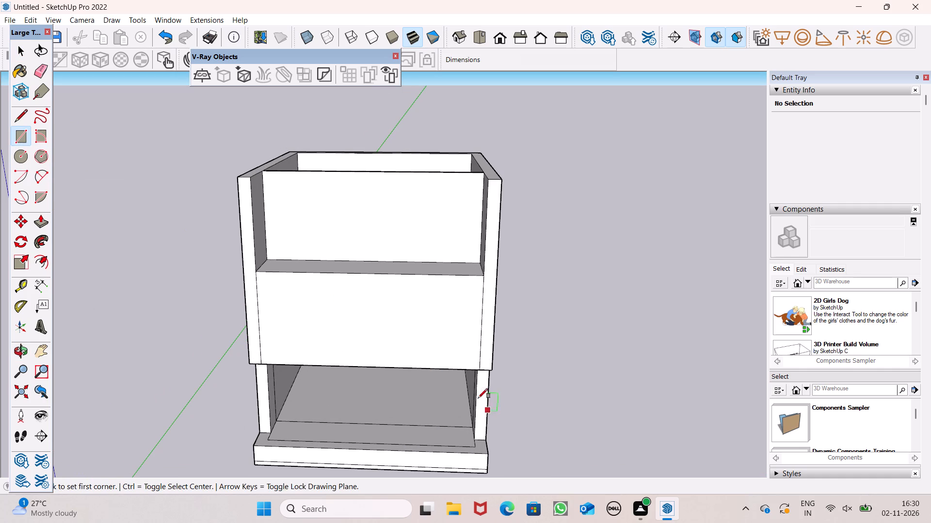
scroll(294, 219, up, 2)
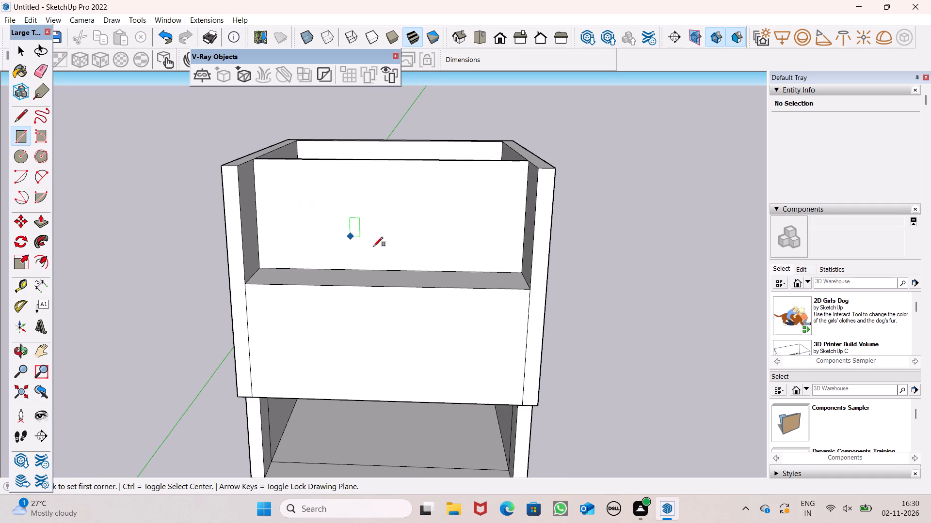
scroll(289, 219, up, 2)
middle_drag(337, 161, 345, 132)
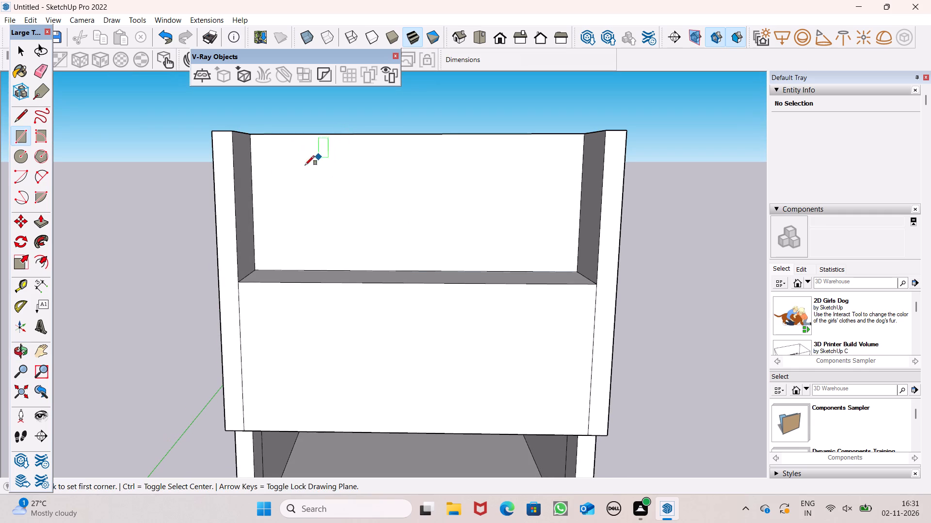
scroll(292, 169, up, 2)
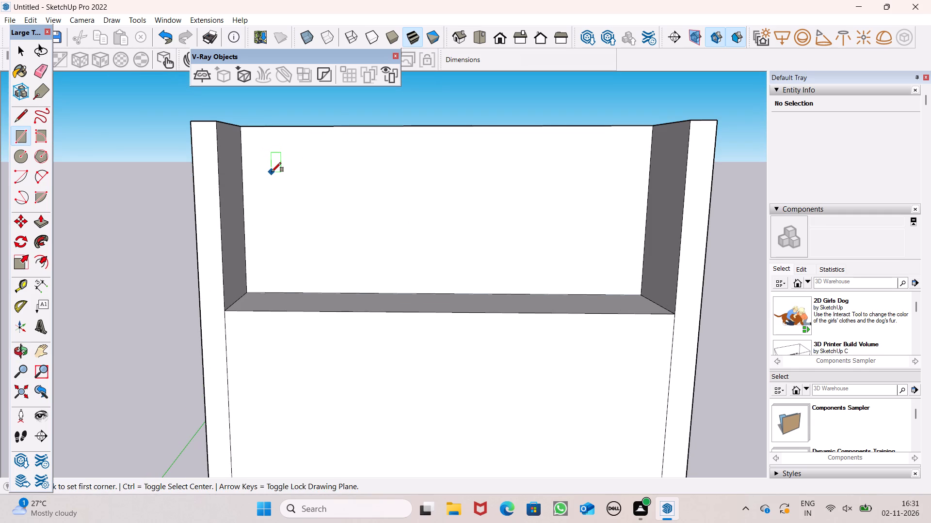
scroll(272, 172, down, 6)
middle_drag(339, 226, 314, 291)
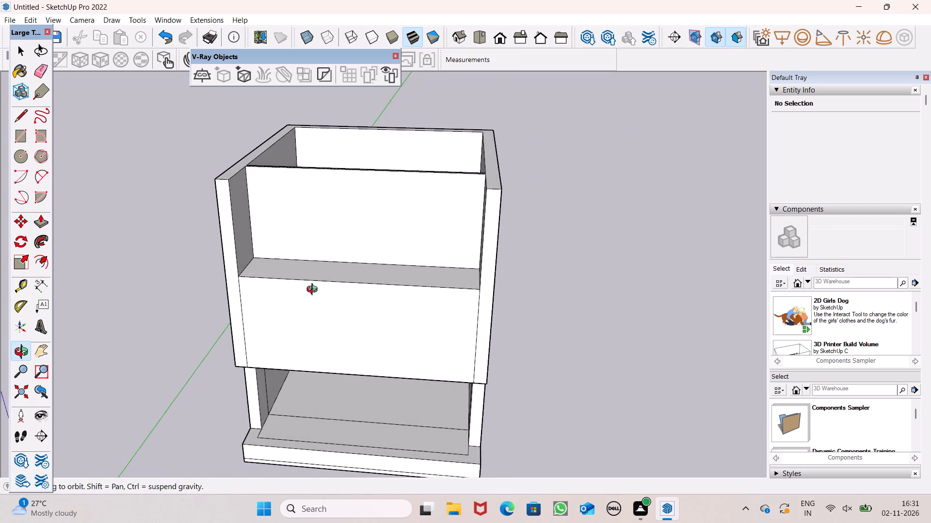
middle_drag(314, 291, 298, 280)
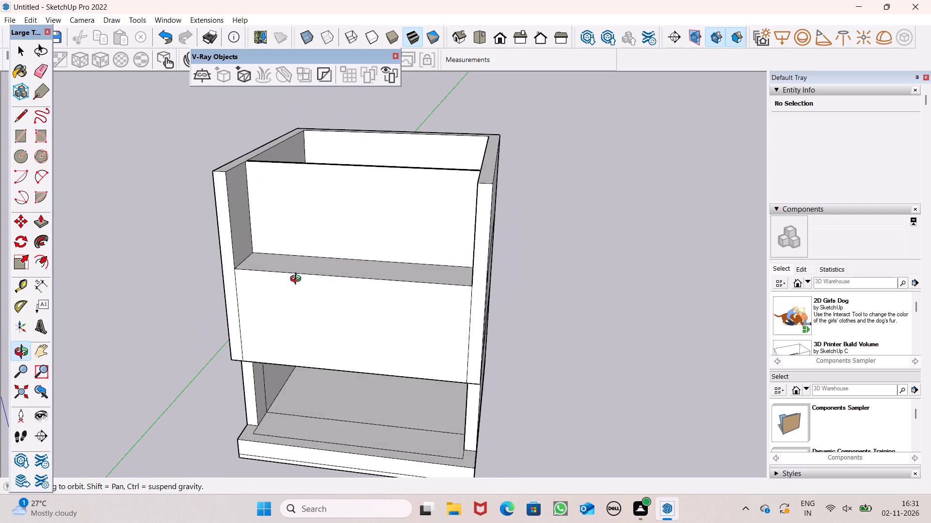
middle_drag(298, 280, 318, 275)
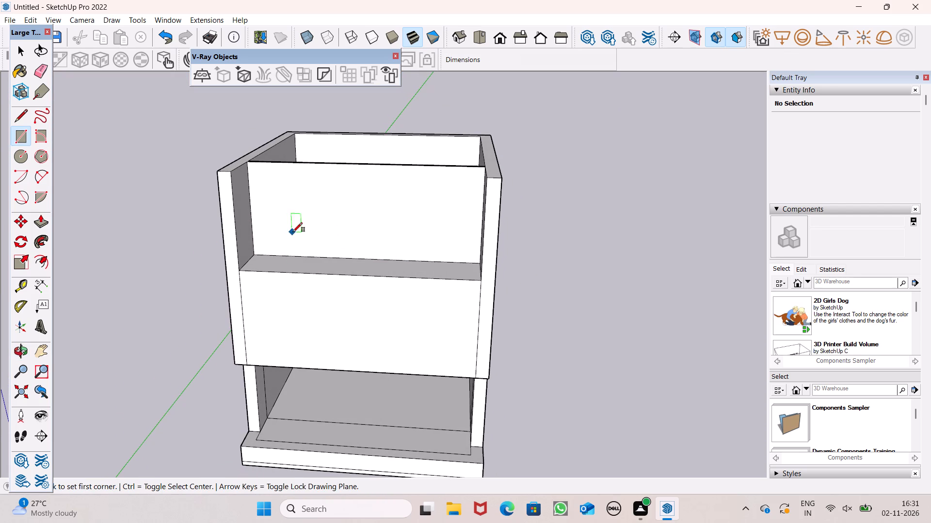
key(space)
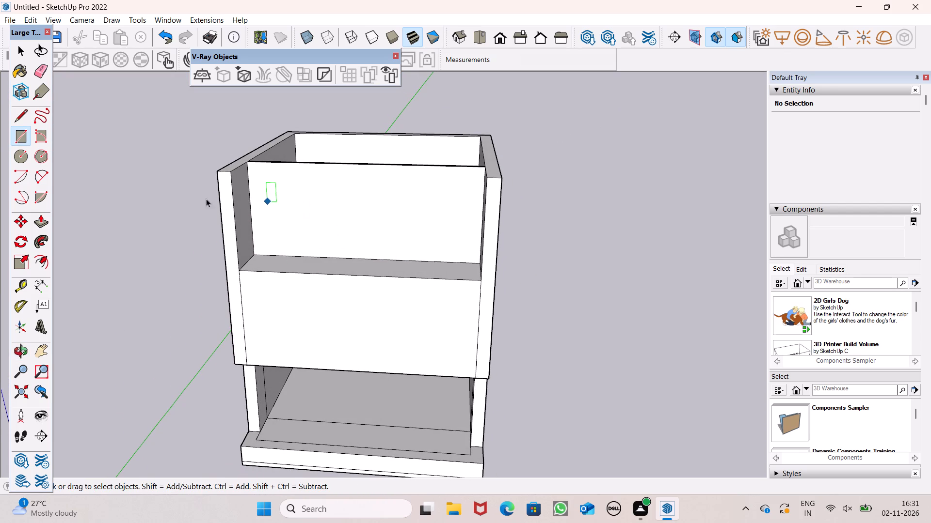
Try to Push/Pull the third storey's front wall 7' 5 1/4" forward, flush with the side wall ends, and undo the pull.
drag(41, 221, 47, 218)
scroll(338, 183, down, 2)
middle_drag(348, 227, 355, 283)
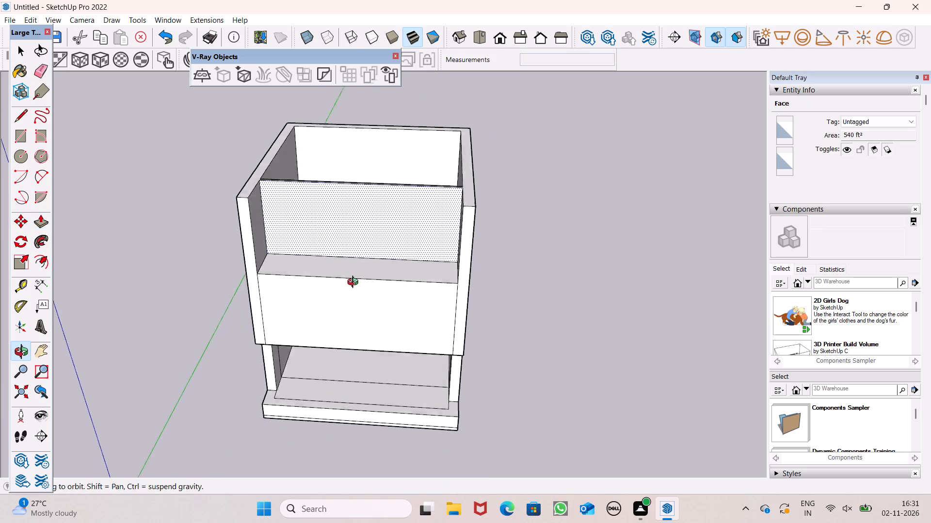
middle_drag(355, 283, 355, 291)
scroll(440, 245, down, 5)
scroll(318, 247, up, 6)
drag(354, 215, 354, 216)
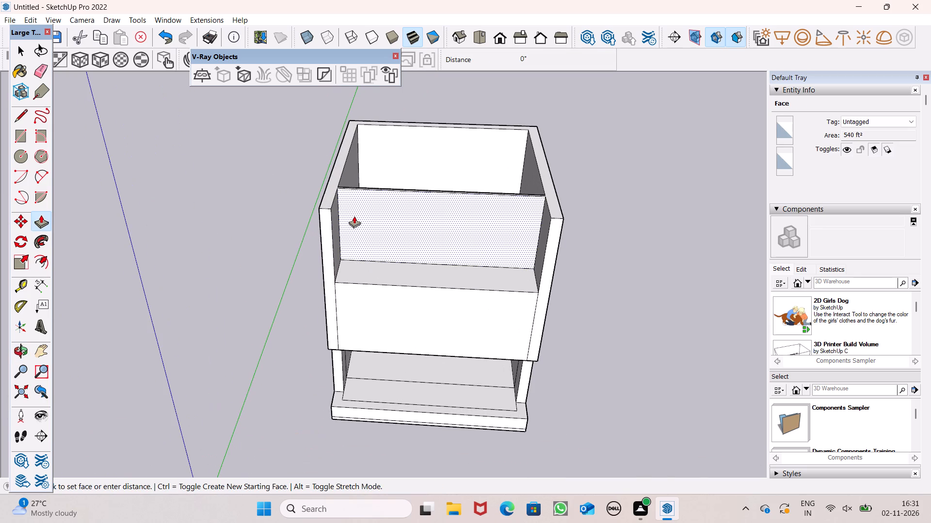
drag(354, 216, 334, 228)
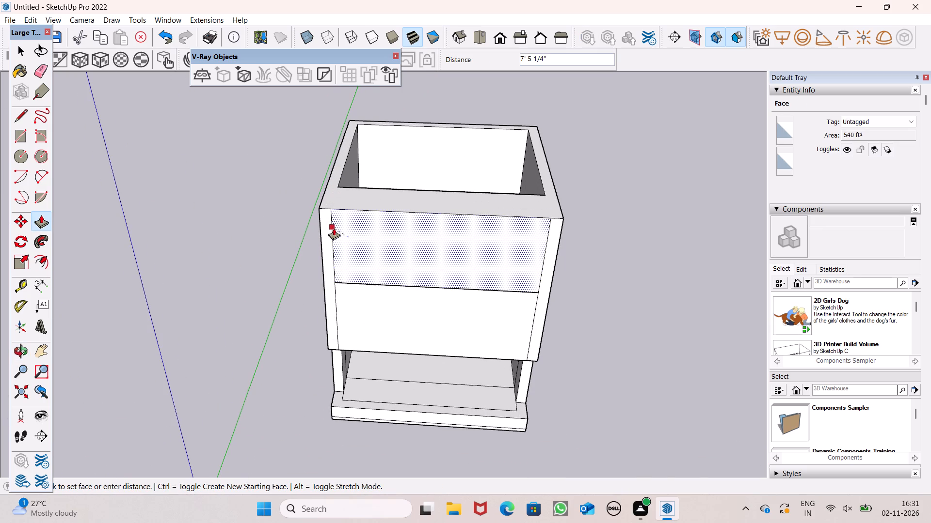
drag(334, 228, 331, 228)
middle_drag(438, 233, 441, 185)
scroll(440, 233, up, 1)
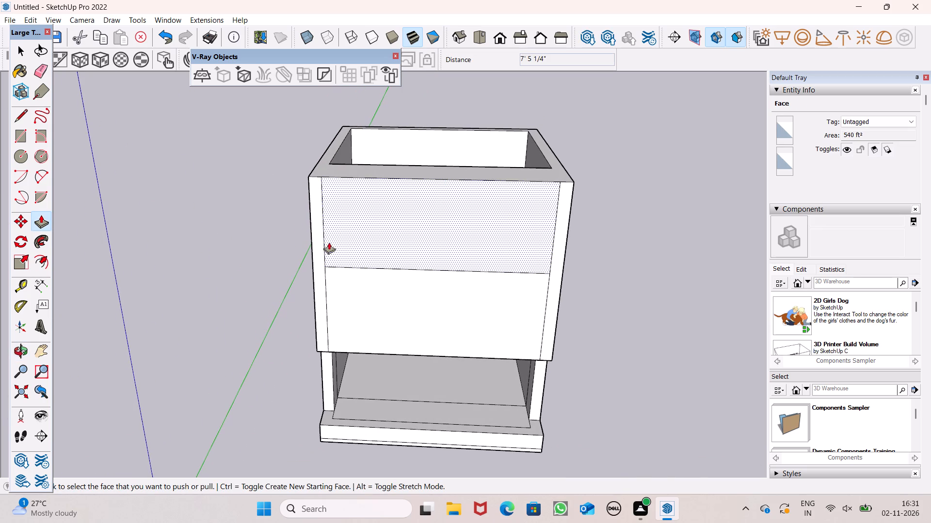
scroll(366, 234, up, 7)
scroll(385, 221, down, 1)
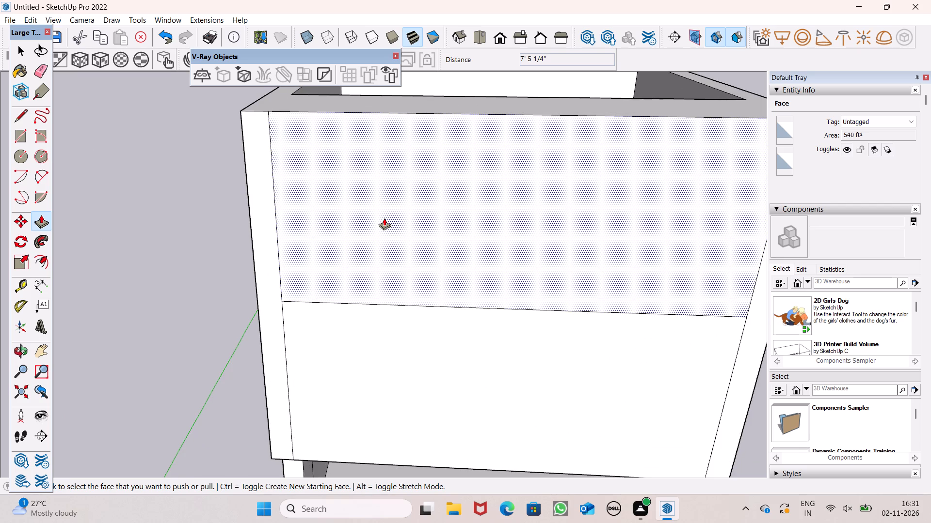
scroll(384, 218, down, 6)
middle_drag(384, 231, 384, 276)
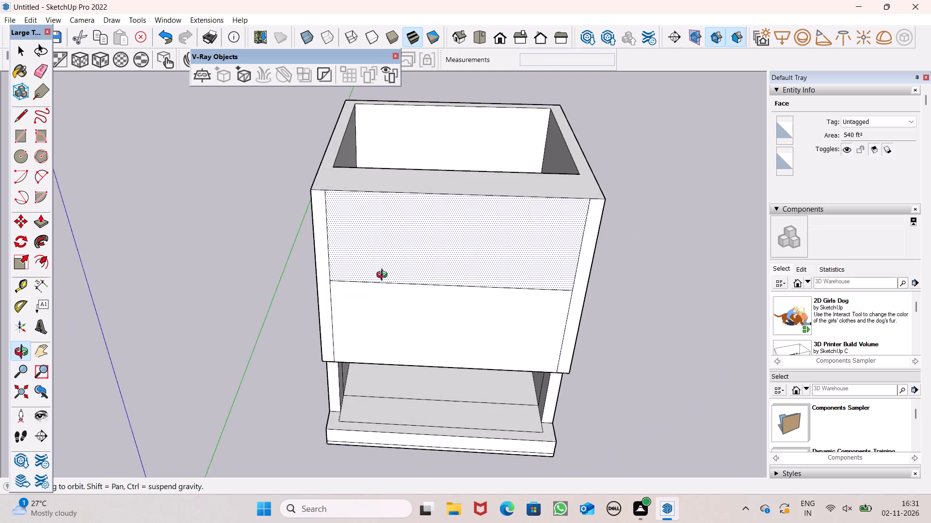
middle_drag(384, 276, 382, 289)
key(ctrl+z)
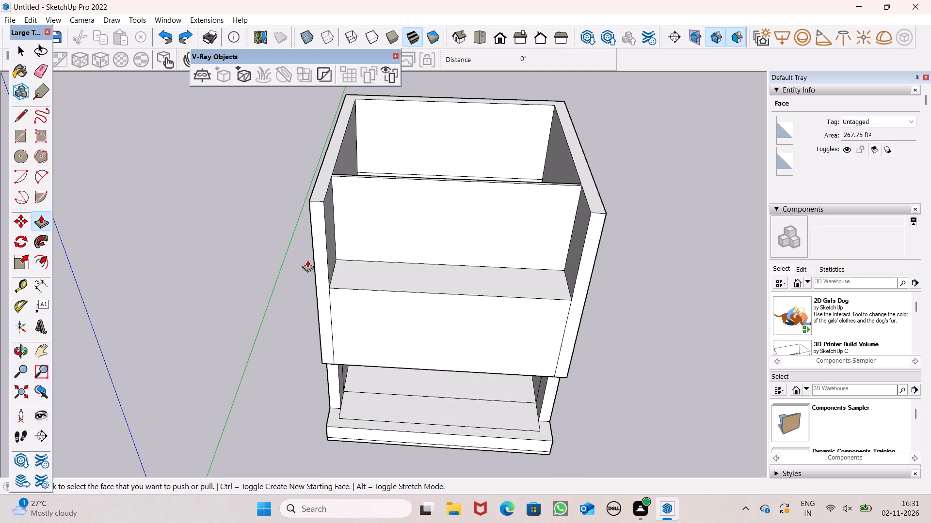
Push/Pull the left front wall end of the upper storeys 3' 8 1/16" back, and bring it 1' 11 15/16" forward again.
drag(321, 231, 341, 195)
scroll(343, 191, down, 5)
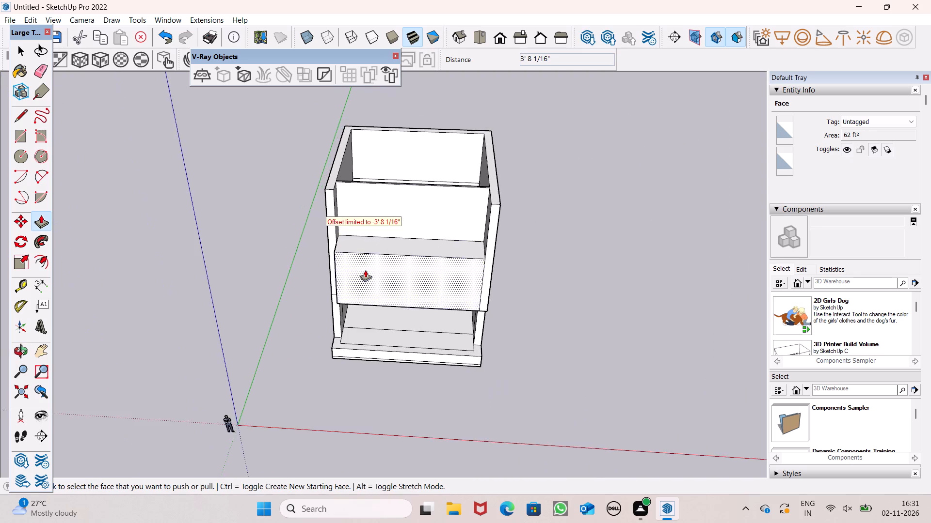
middle_drag(366, 270, 392, 281)
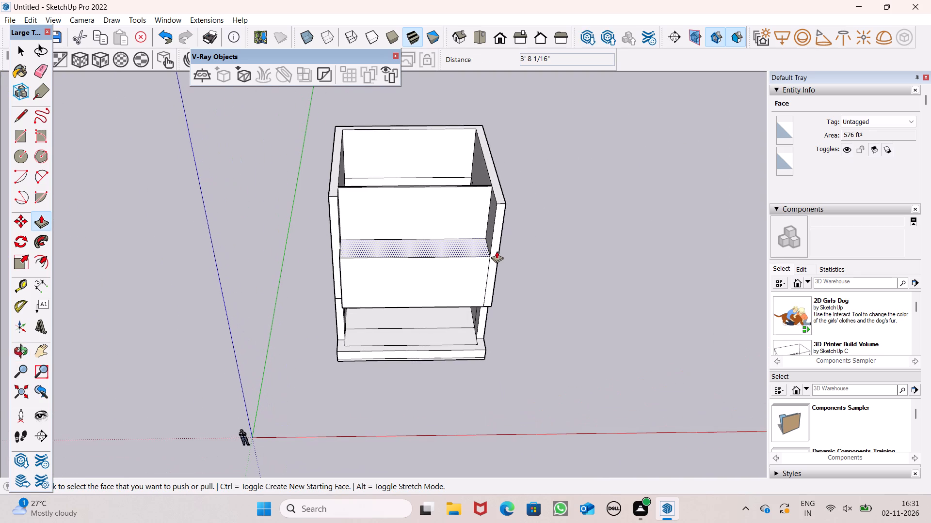
middle_drag(344, 283, 440, 215)
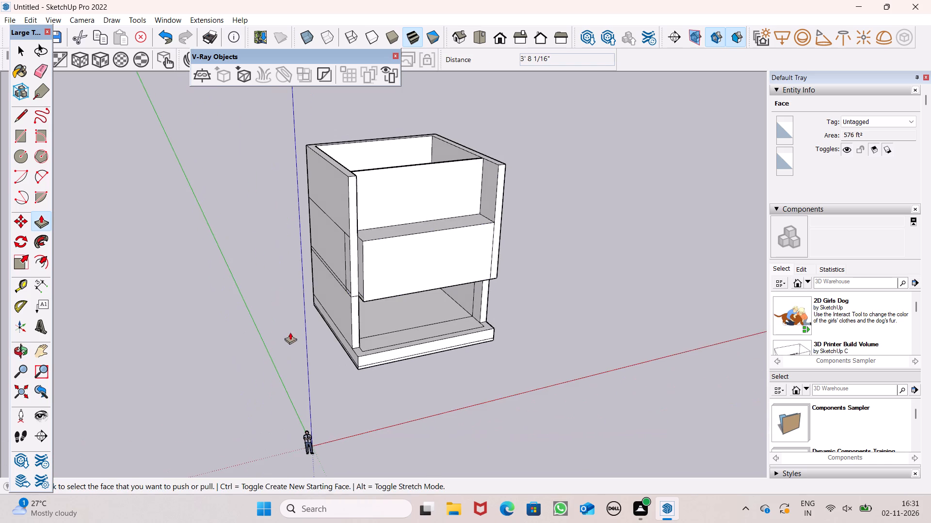
scroll(325, 307, up, 6)
drag(373, 282, 378, 290)
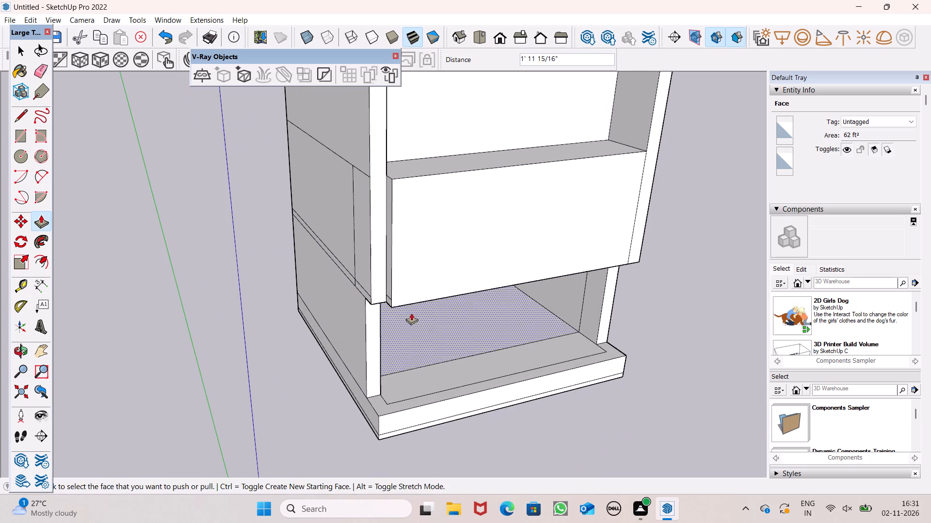
Push/Pull the right front wall end of the upper storeys 1' 8 1/8" back, level with the left wall end.
middle_drag(412, 310, 304, 364)
drag(652, 232, 603, 198)
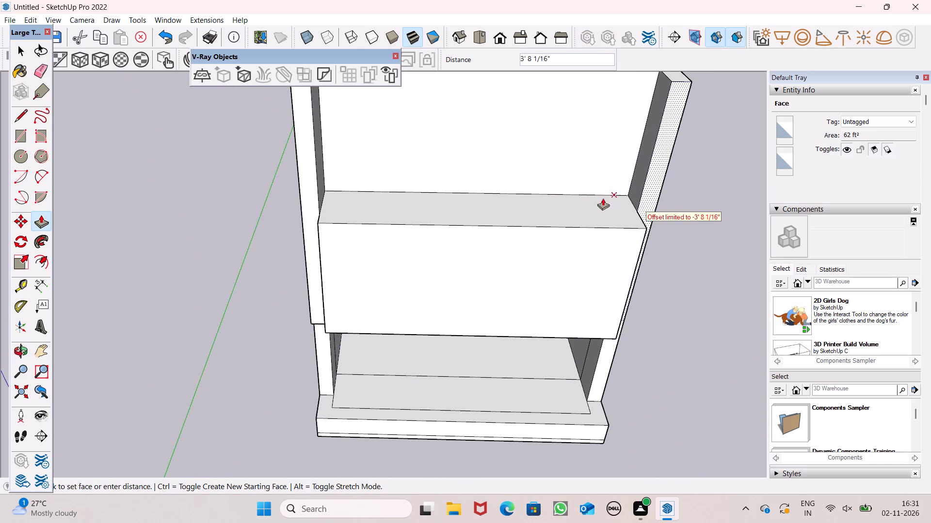
drag(603, 198, 316, 181)
Push/Pull the third storey's recessed front wall 2' 8 5/8" forward.
scroll(397, 231, down, 3)
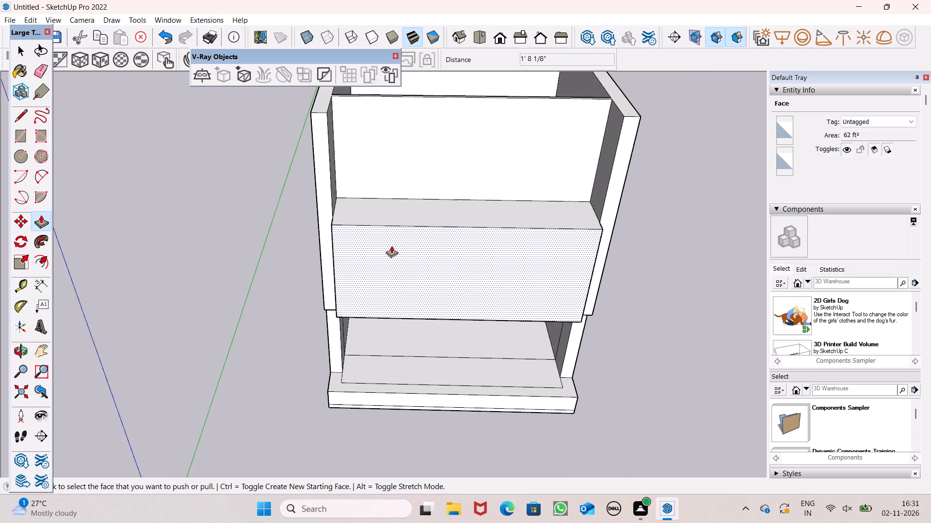
middle_drag(388, 253, 389, 202)
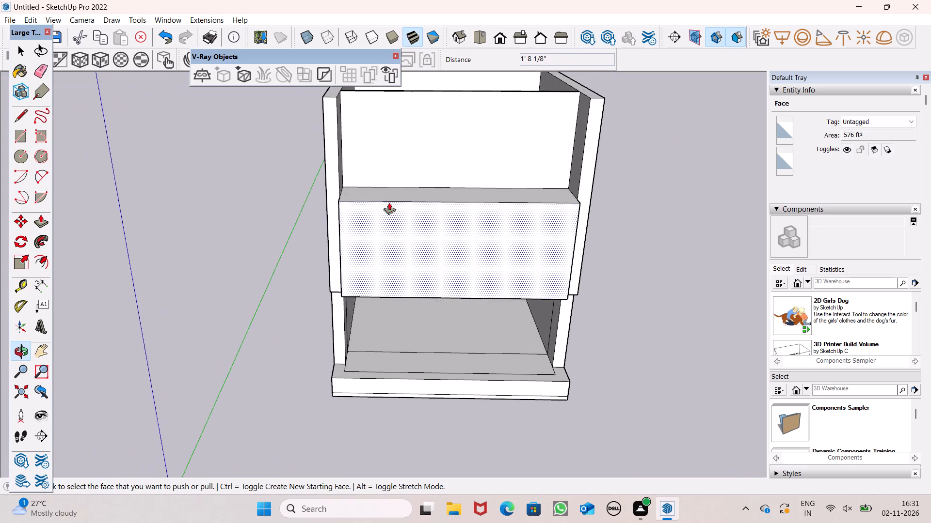
scroll(358, 223, down, 3)
scroll(404, 96, up, 5)
drag(337, 165, 329, 168)
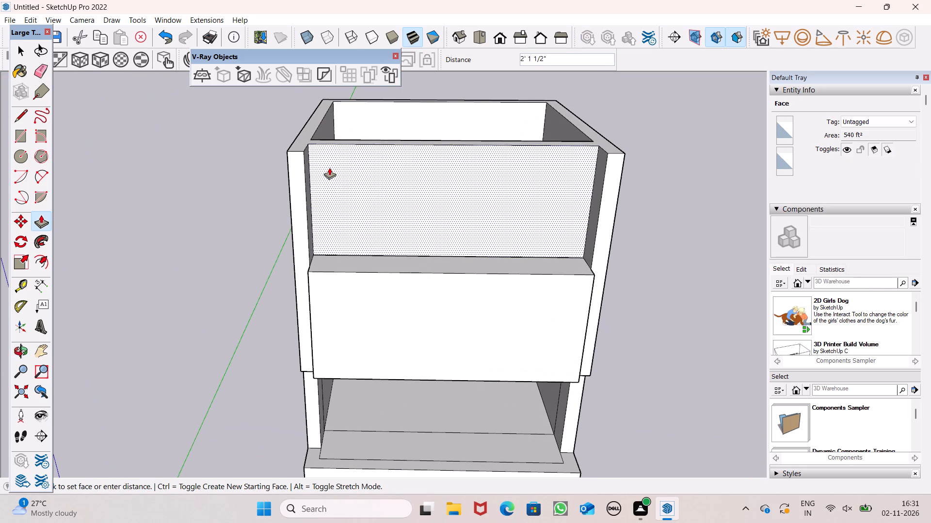
drag(329, 168, 329, 169)
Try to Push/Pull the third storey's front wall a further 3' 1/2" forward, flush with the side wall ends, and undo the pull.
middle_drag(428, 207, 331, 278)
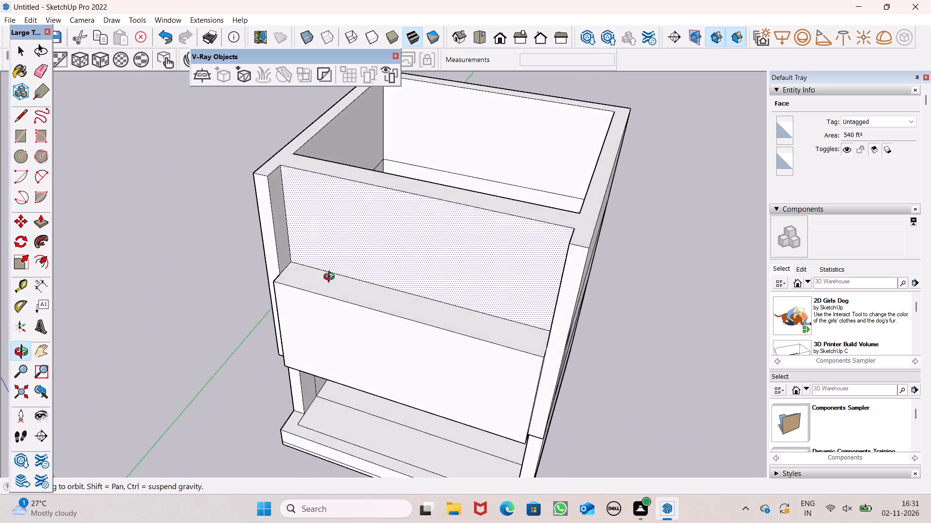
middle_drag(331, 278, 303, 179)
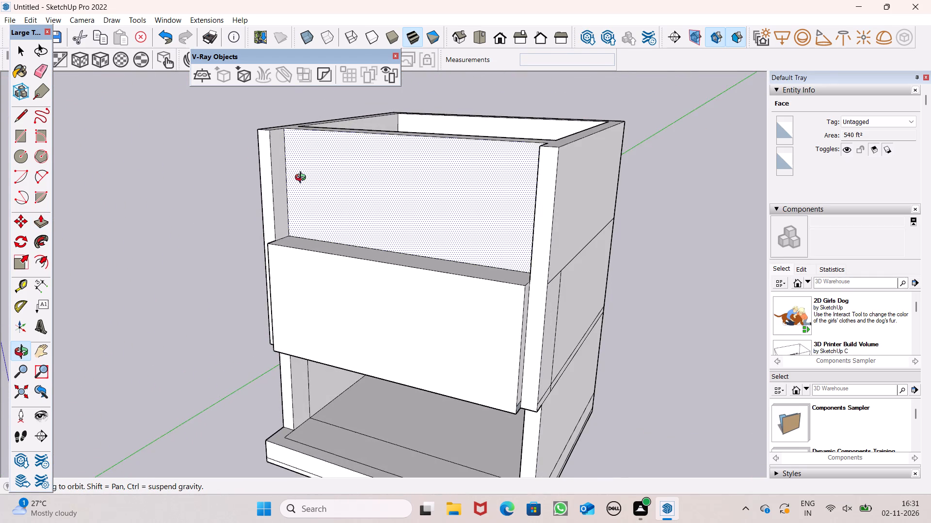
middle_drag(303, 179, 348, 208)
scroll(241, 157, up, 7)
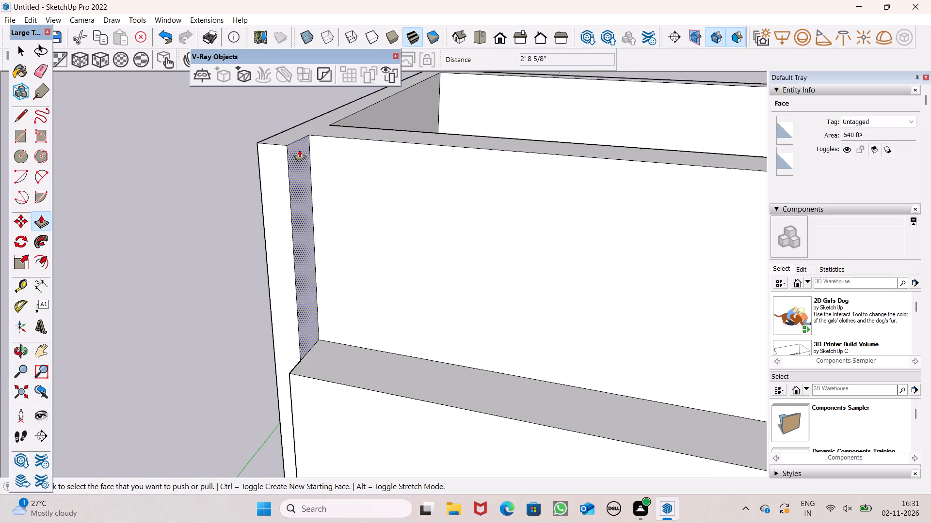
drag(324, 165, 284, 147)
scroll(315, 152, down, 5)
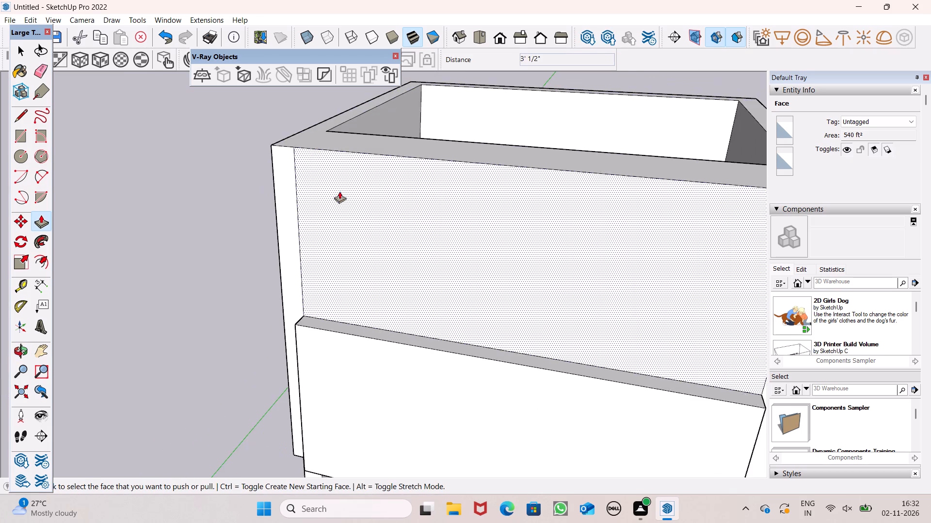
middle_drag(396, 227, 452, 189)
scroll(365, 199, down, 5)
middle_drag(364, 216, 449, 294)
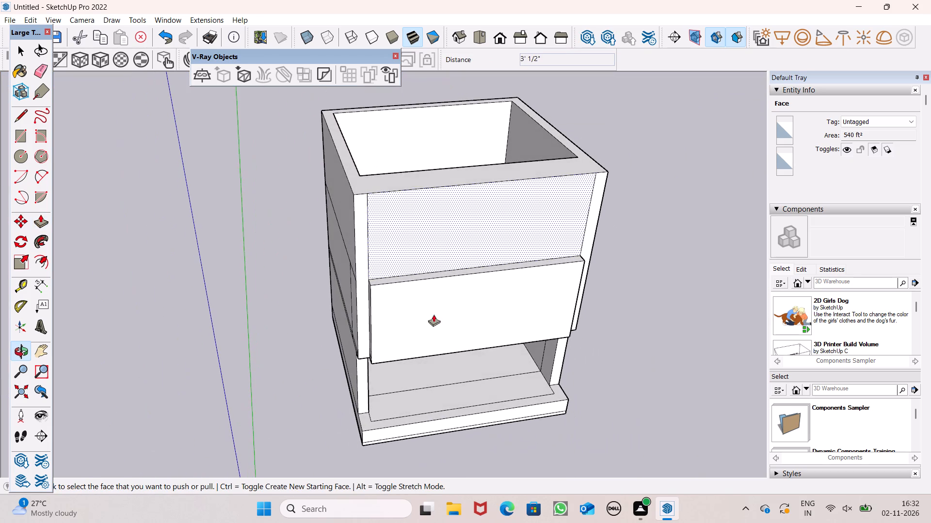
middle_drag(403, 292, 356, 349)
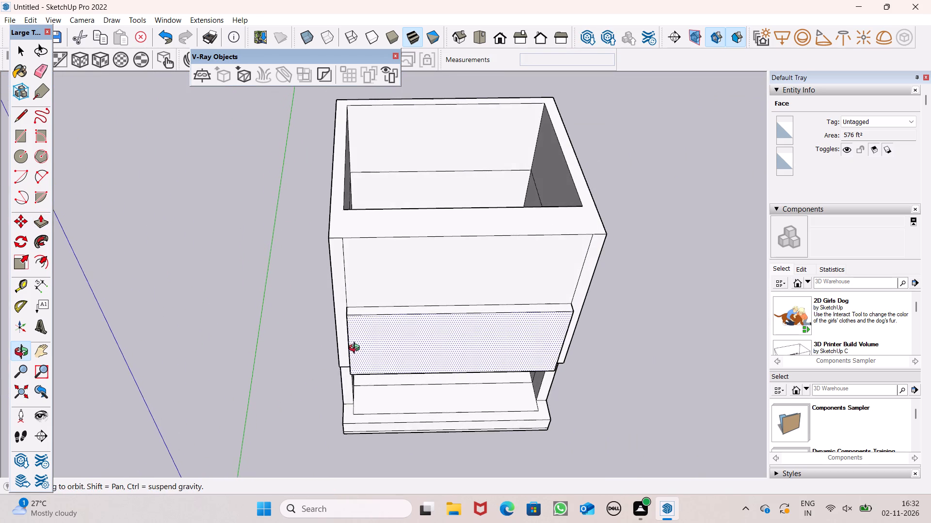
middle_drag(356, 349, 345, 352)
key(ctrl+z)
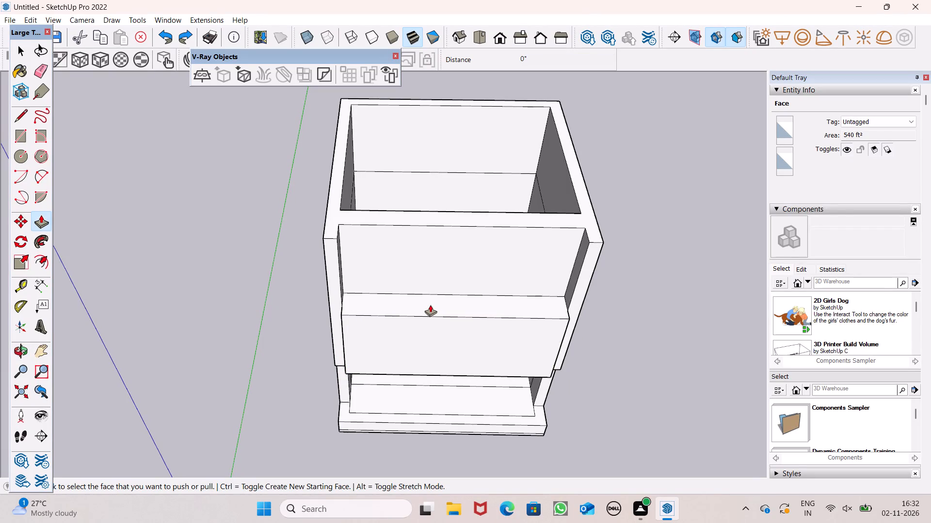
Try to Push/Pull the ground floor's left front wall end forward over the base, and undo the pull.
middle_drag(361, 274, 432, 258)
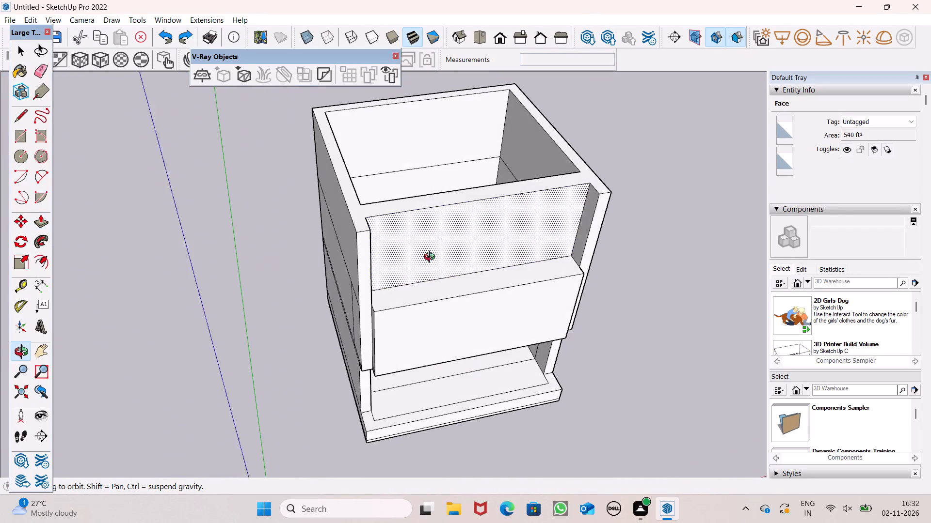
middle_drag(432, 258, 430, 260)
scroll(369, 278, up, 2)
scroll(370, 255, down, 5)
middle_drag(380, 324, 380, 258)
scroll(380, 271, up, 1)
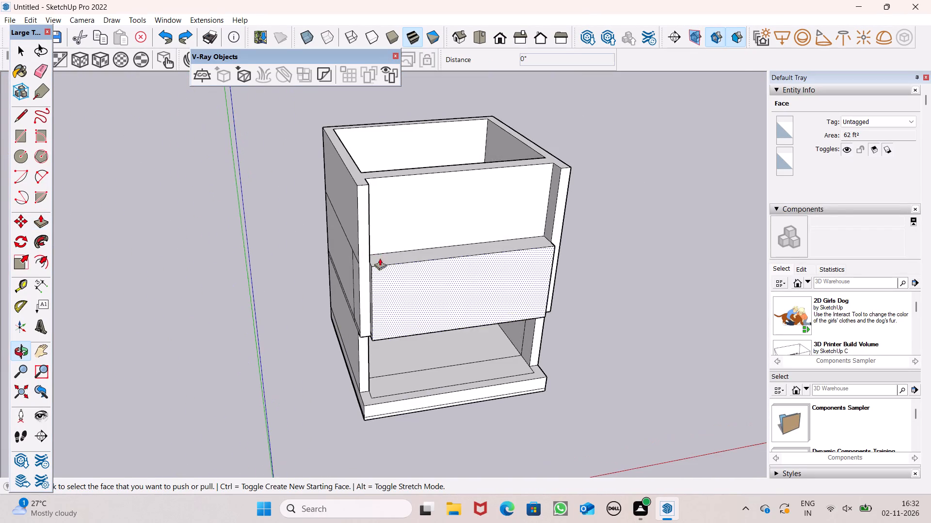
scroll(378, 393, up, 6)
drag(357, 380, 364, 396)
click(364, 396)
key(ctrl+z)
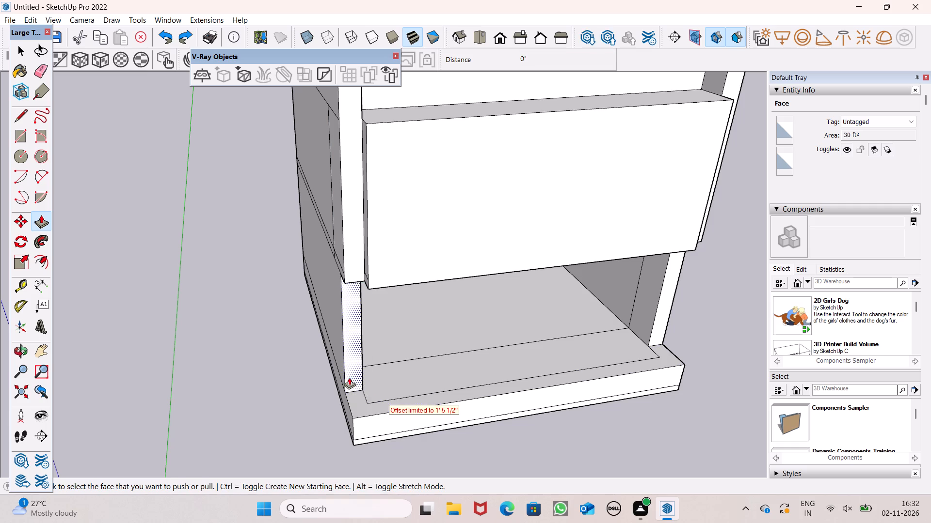
Push/Pull the ground floor's left and right wall ends forward, flush with the base's front edge, the right one by 4' 4 9/16".
drag(350, 379, 359, 408)
scroll(355, 391, down, 5)
middle_drag(484, 411, 420, 381)
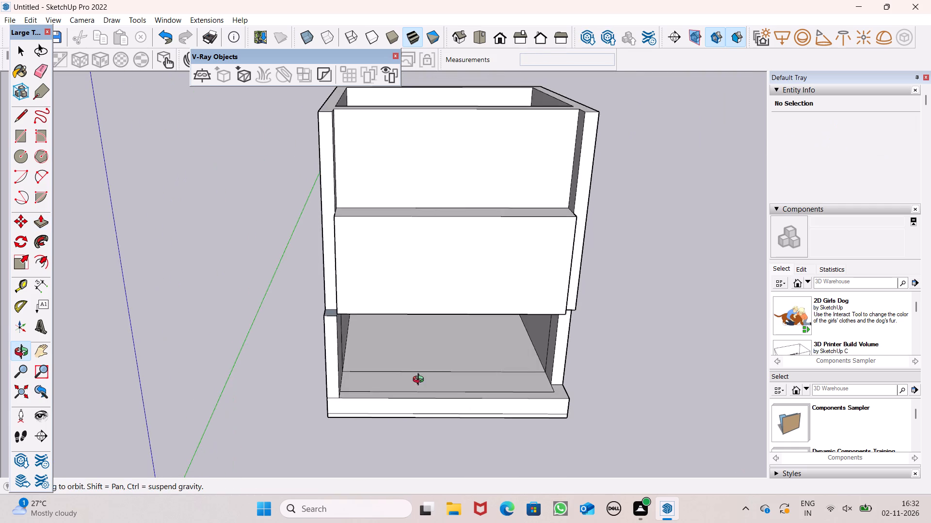
middle_drag(420, 381, 401, 334)
drag(565, 373, 554, 392)
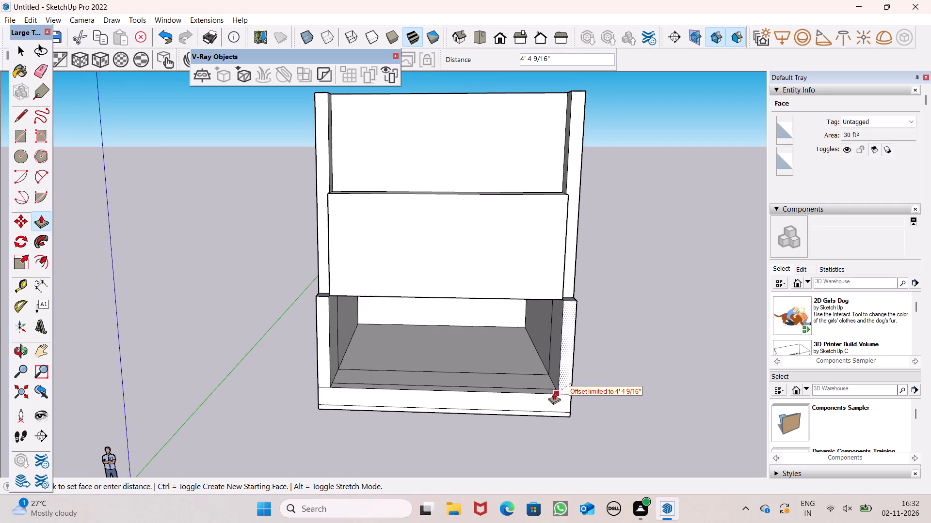
drag(554, 392, 550, 390)
Push/Pull the left front wall end of the upper storeys 7 5/8" back.
scroll(464, 353, down, 2)
middle_drag(438, 353, 539, 433)
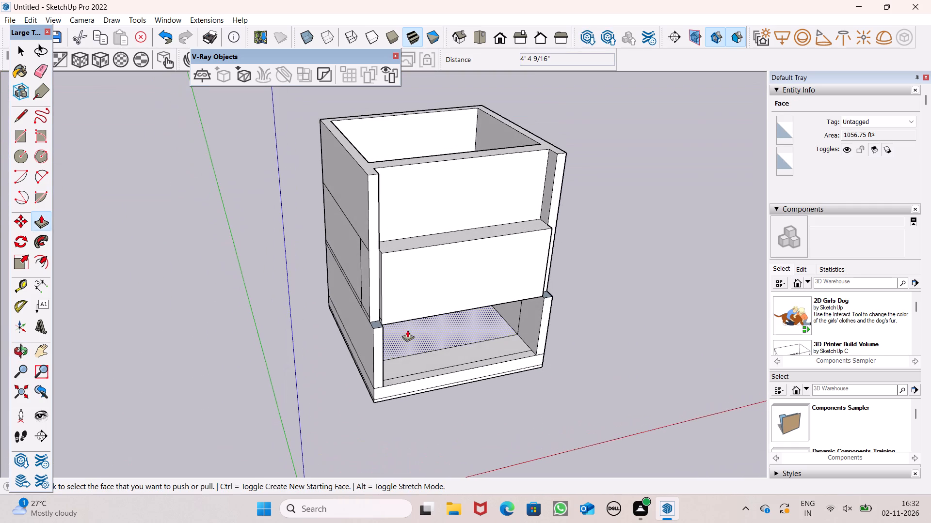
scroll(403, 322, up, 6)
scroll(423, 250, down, 5)
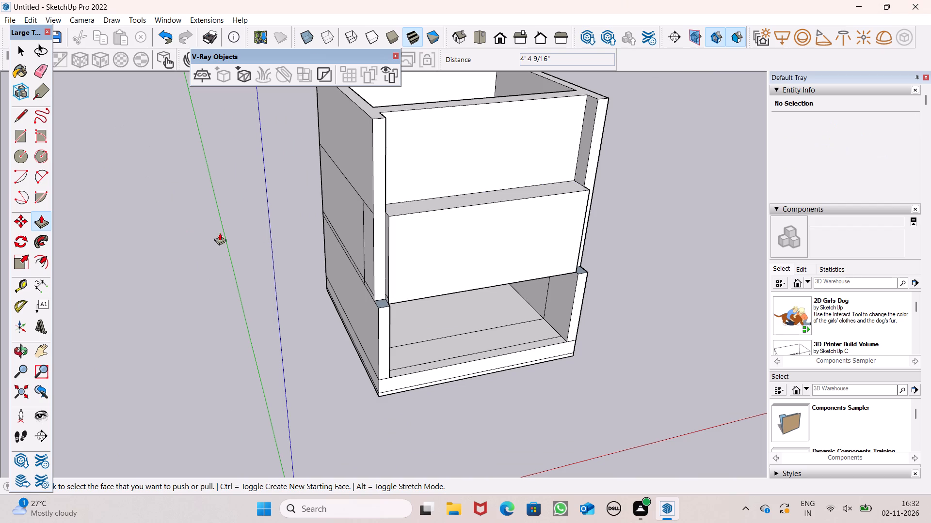
middle_drag(413, 248, 392, 304)
scroll(355, 260, up, 1)
scroll(385, 205, up, 2)
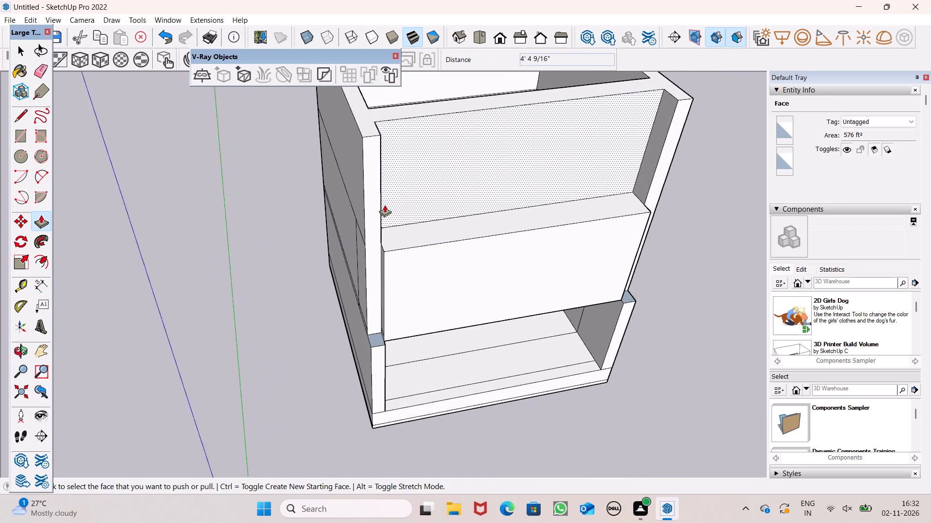
drag(367, 306, 368, 313)
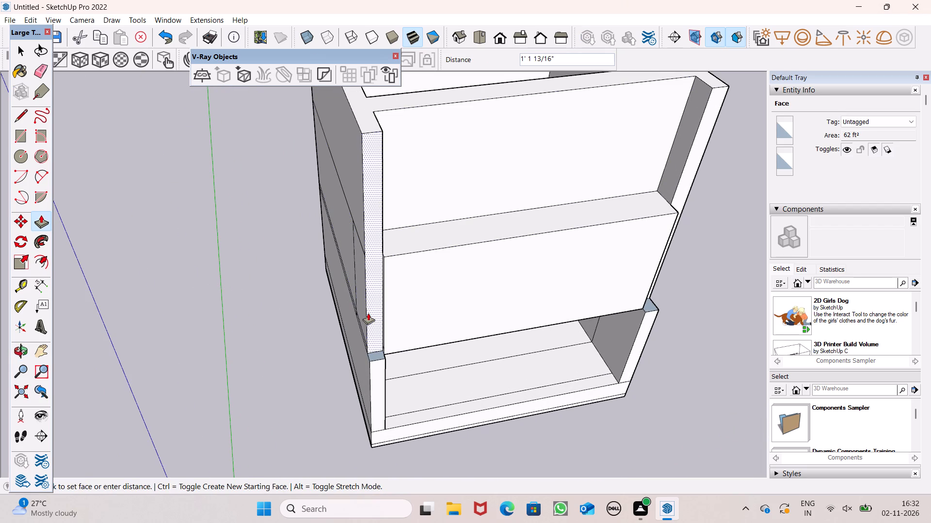
drag(368, 313, 370, 299)
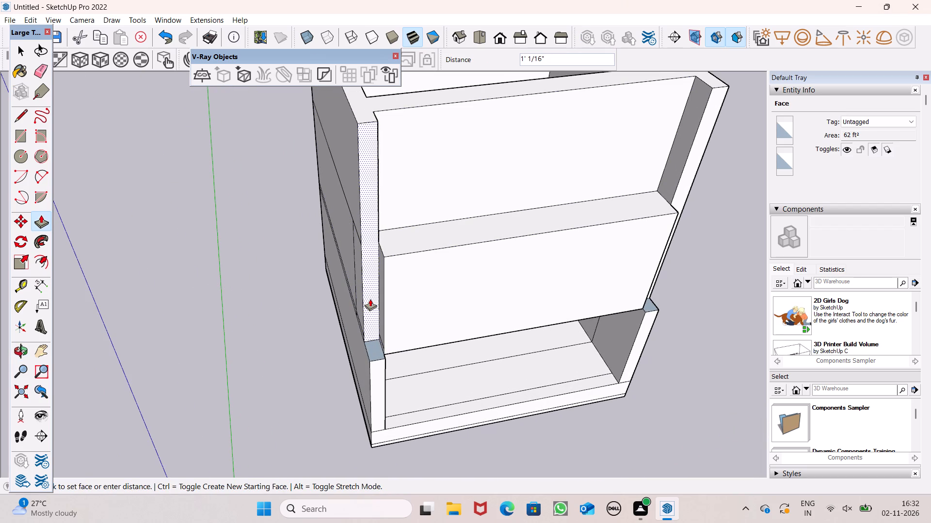
drag(370, 299, 372, 299)
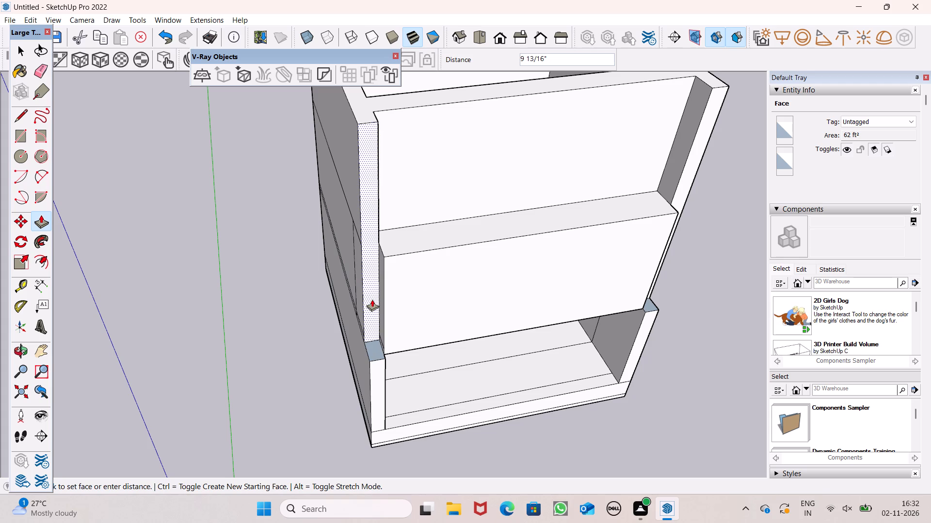
drag(372, 299, 372, 300)
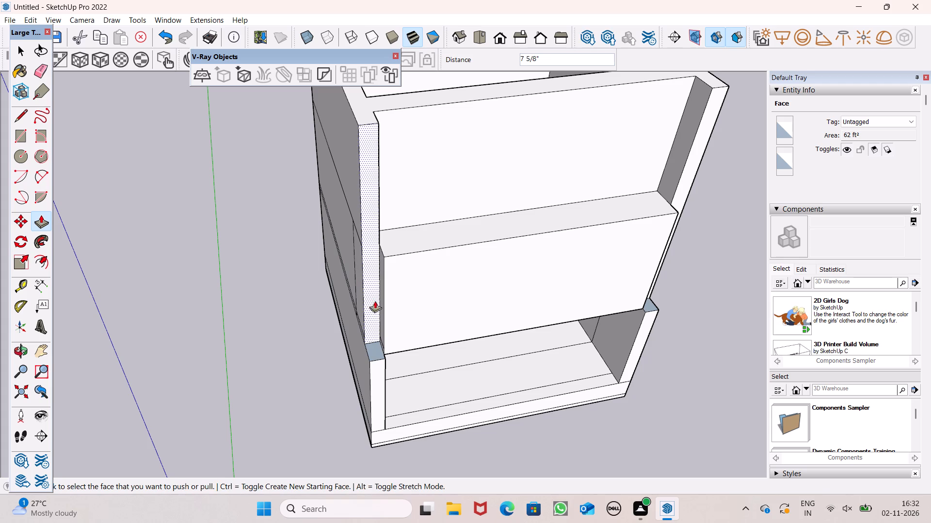
scroll(395, 317, down, 3)
middle_drag(441, 385, 398, 174)
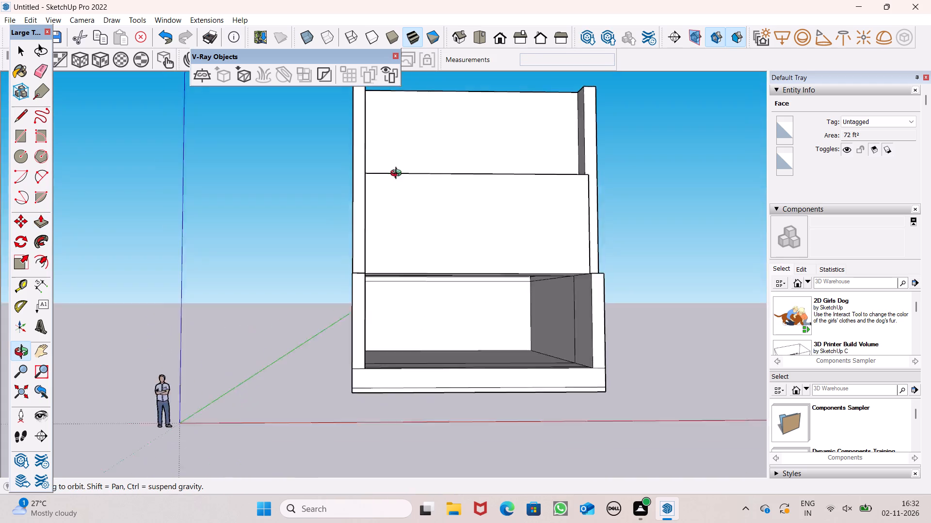
Push/Pull the ground floor's left front wall end back 3' 1/4" from the base's front edge.
middle_drag(398, 174, 413, 262)
scroll(413, 261, up, 1)
scroll(354, 319, up, 6)
drag(371, 344, 371, 343)
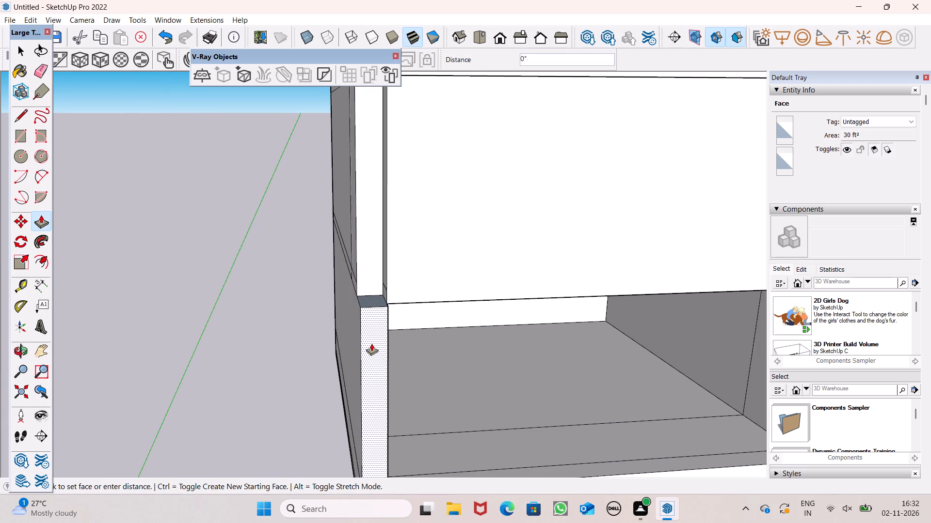
drag(371, 343, 366, 321)
Push/Pull the left front wall end of the upper storeys 1' 6" forward.
middle_drag(362, 338, 394, 222)
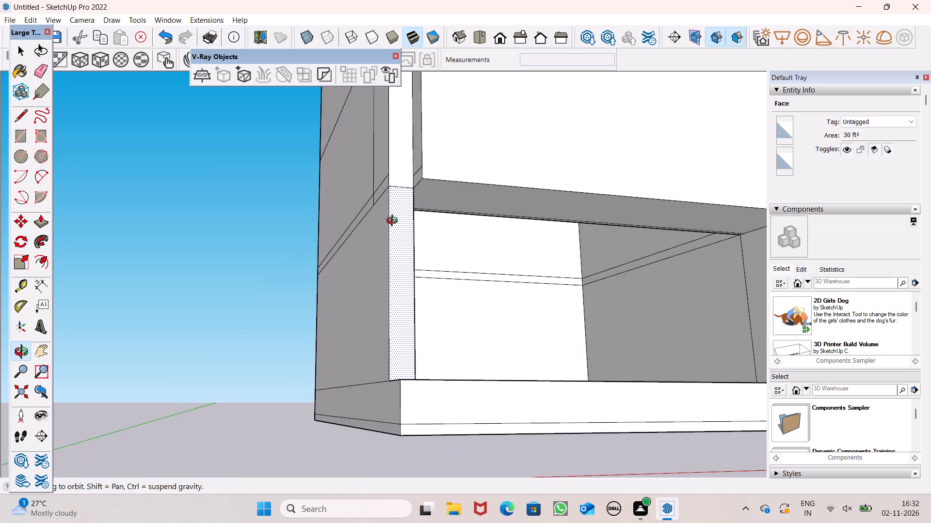
middle_drag(394, 222, 409, 329)
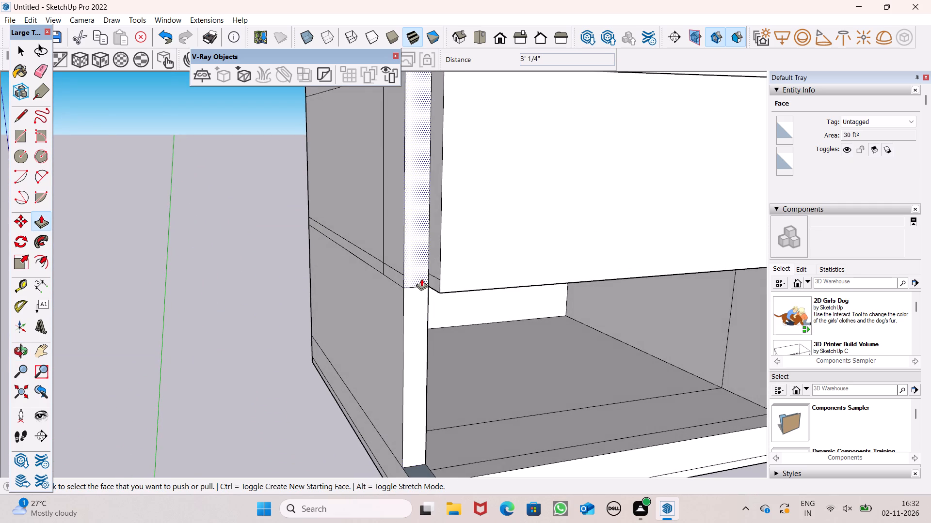
scroll(421, 278, down, 2)
middle_drag(424, 294, 423, 346)
scroll(421, 287, up, 3)
drag(420, 295, 425, 302)
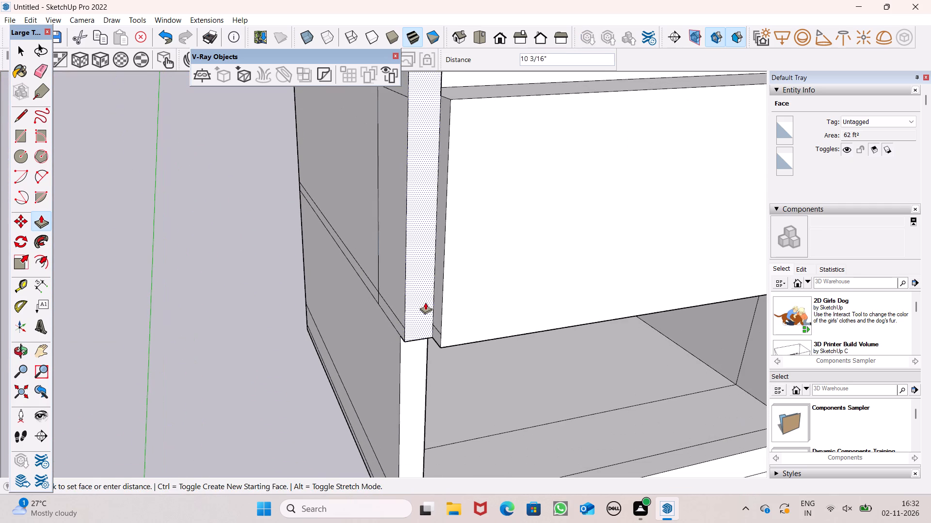
drag(425, 302, 428, 306)
Push/Pull the ground floor's left front wall end further back, behind the upper storeys' wall end.
middle_drag(422, 340, 405, 248)
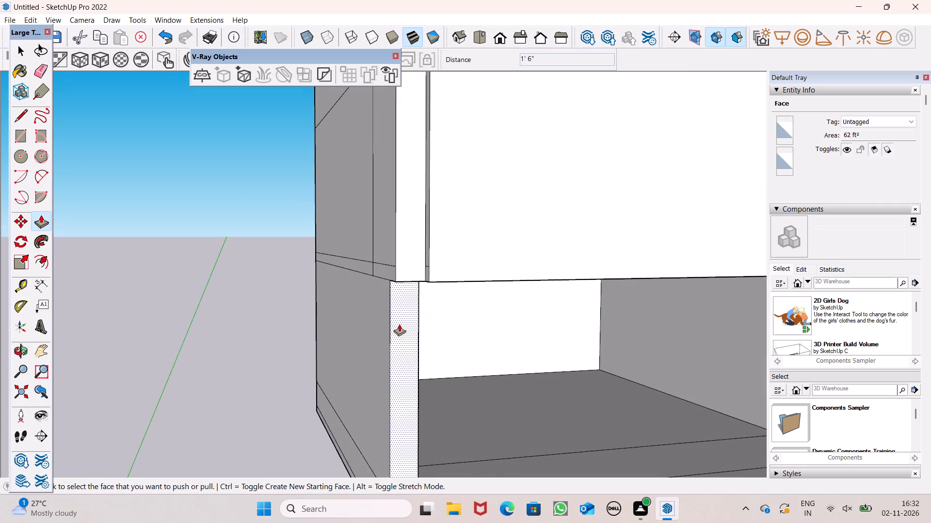
scroll(399, 324, up, 3)
drag(400, 346, 396, 323)
Push/Pull the ground floor's right front wall end back 2' 4 5/8", and a further 2' 11 1/8" to align with the left end.
scroll(304, 286, down, 6)
middle_drag(332, 311, 324, 327)
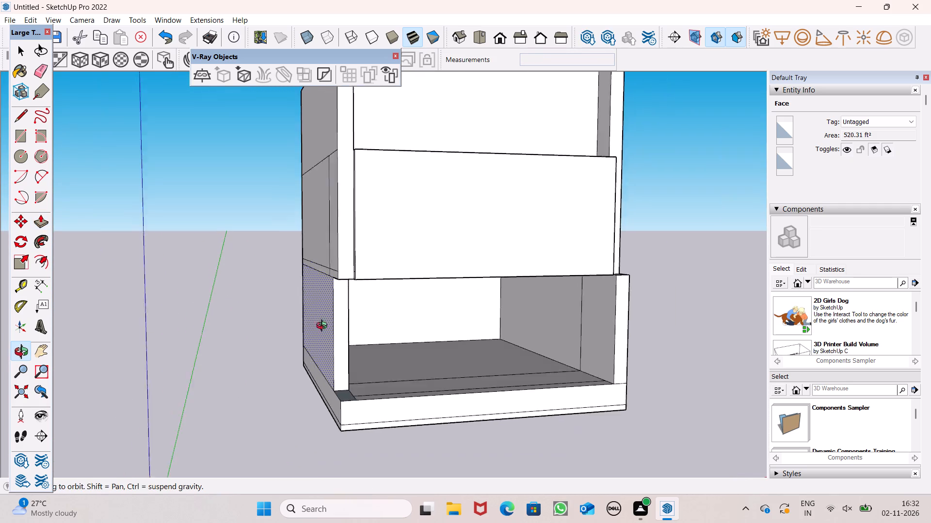
middle_drag(324, 327, 206, 334)
drag(588, 398, 332, 331)
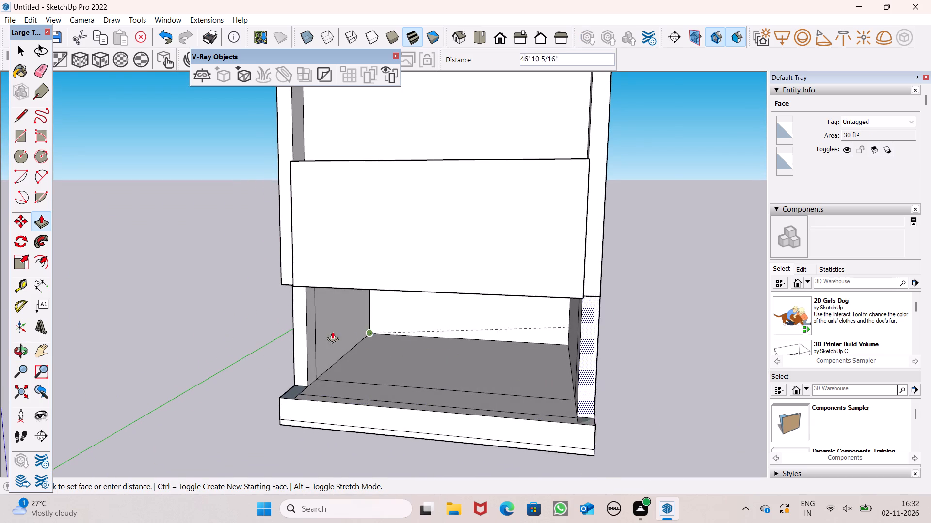
drag(332, 331, 309, 321)
middle_drag(341, 382, 399, 477)
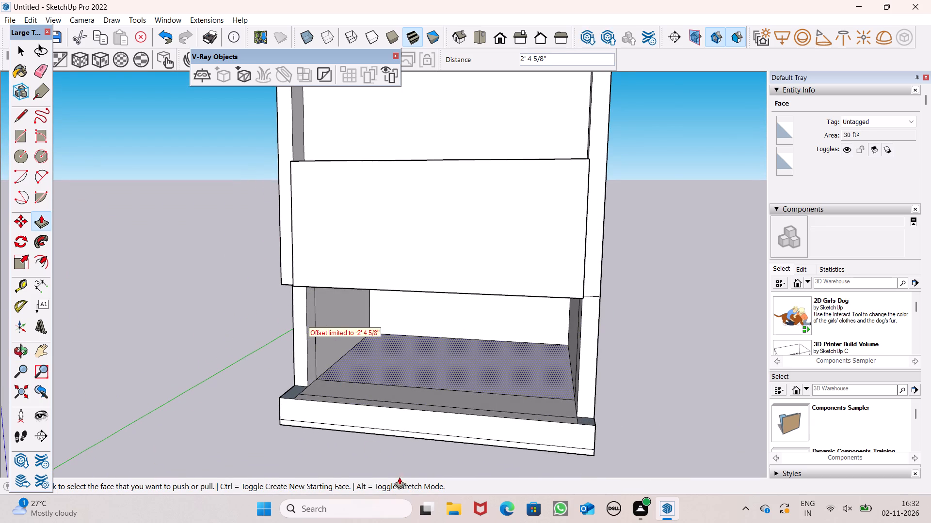
middle_drag(399, 477, 443, 522)
middle_drag(560, 388, 511, 403)
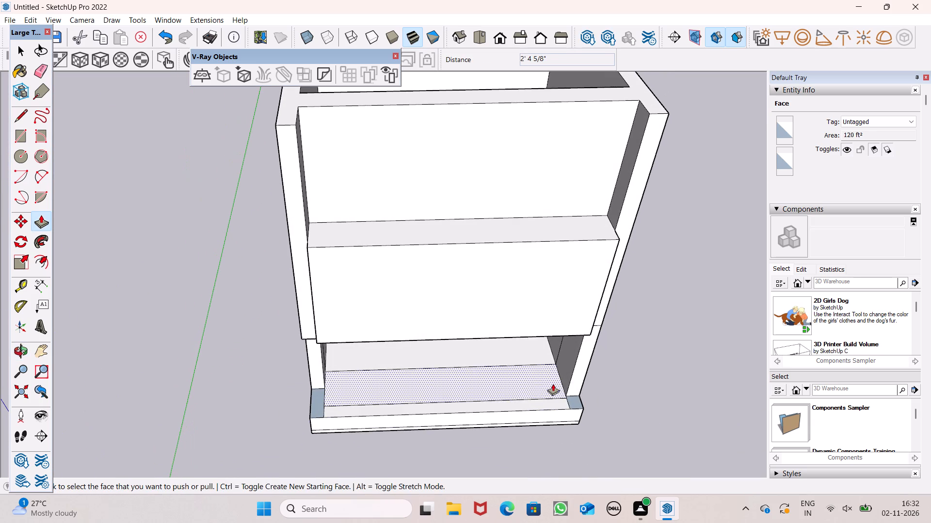
drag(579, 382, 313, 361)
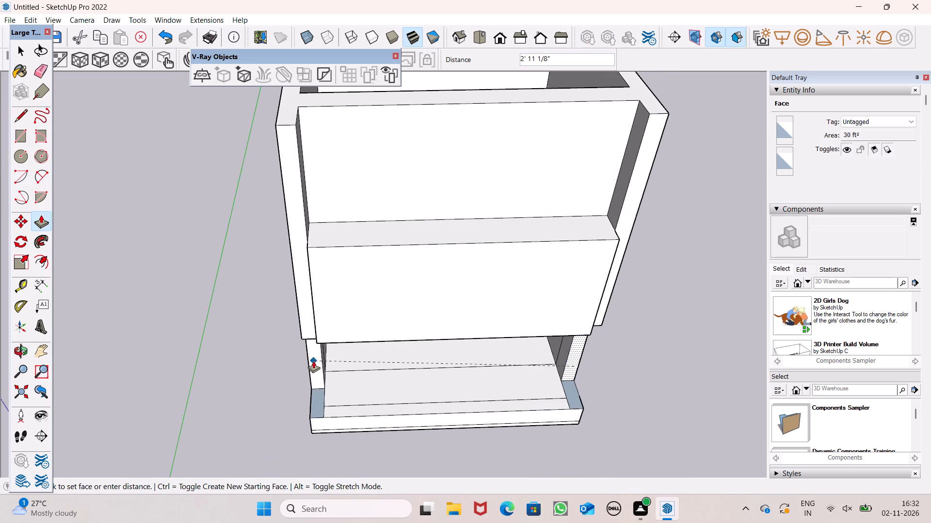
drag(313, 361, 321, 358)
Push/Pull the third storey's front wall 2' 3/8" forward and the second storey's projecting front 1' 2" forward.
scroll(360, 369, down, 3)
middle_drag(351, 373, 449, 201)
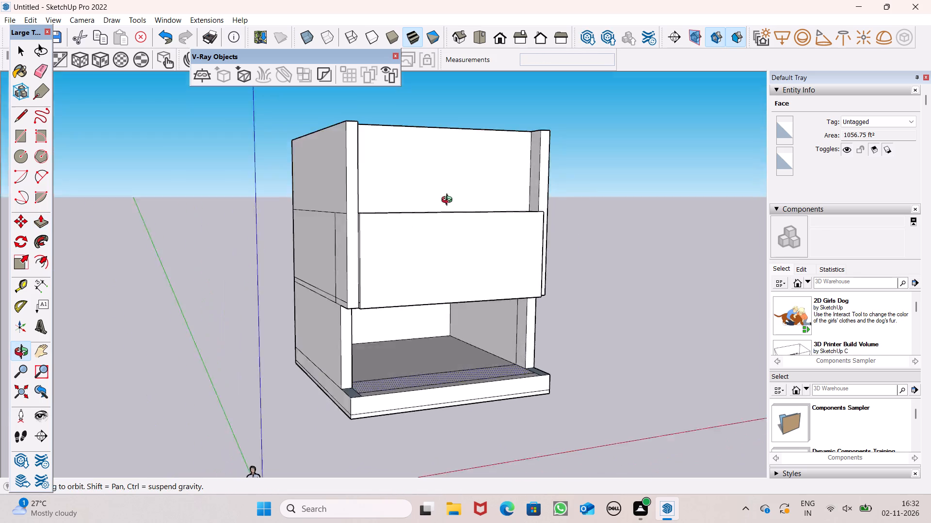
middle_drag(449, 201, 411, 296)
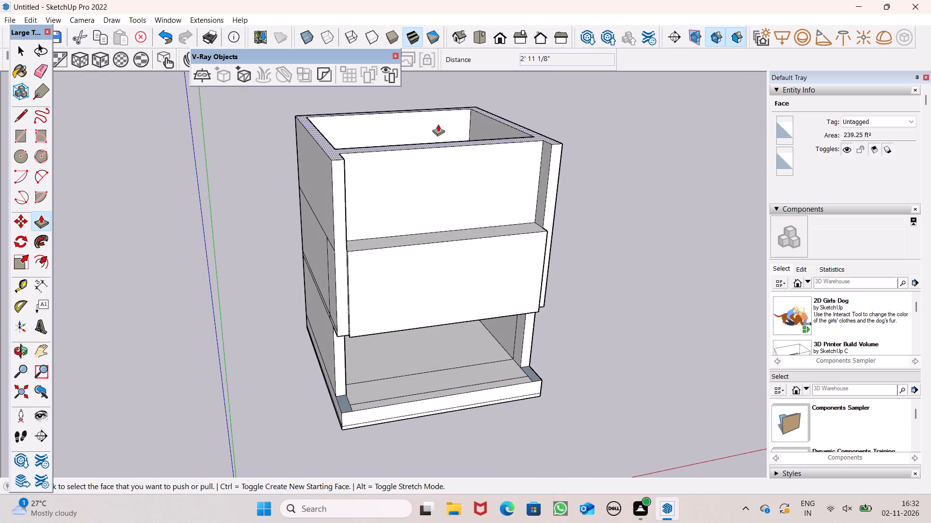
middle_drag(429, 192, 485, 263)
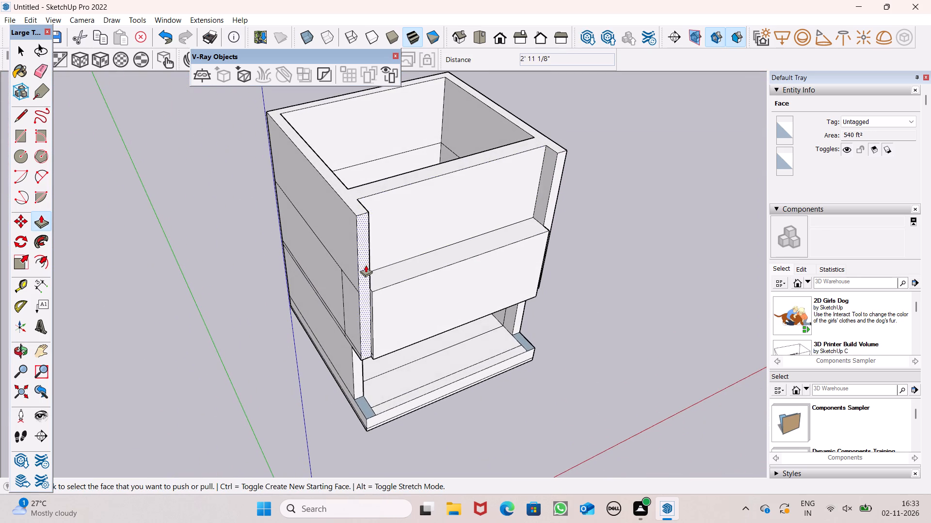
scroll(367, 256, up, 1)
drag(403, 247, 407, 257)
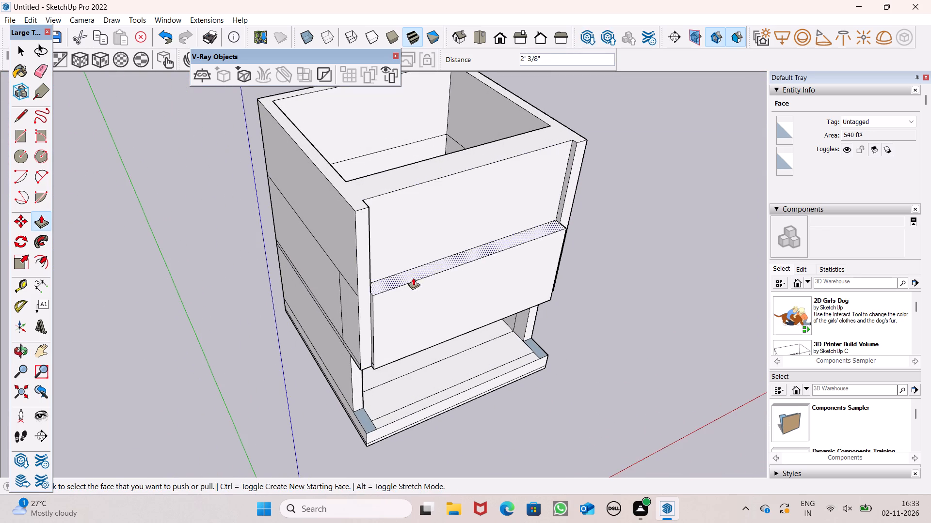
drag(411, 295, 414, 300)
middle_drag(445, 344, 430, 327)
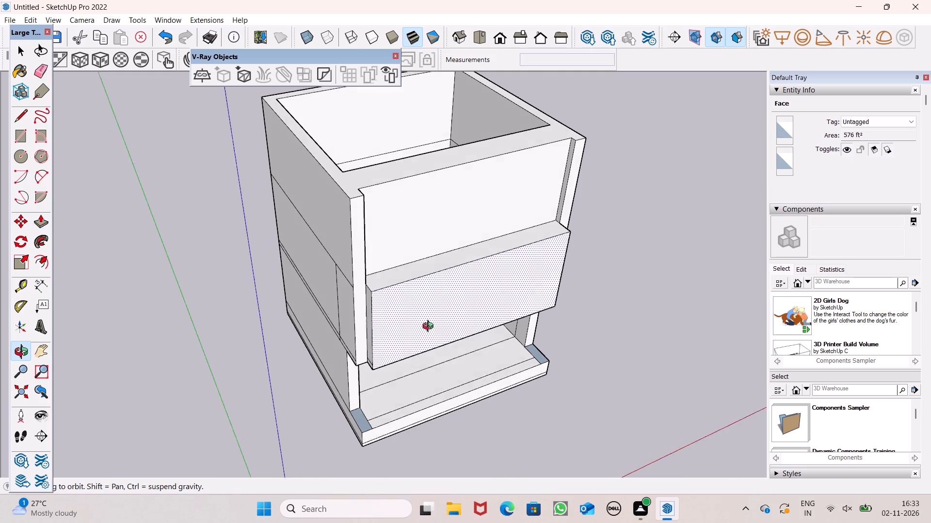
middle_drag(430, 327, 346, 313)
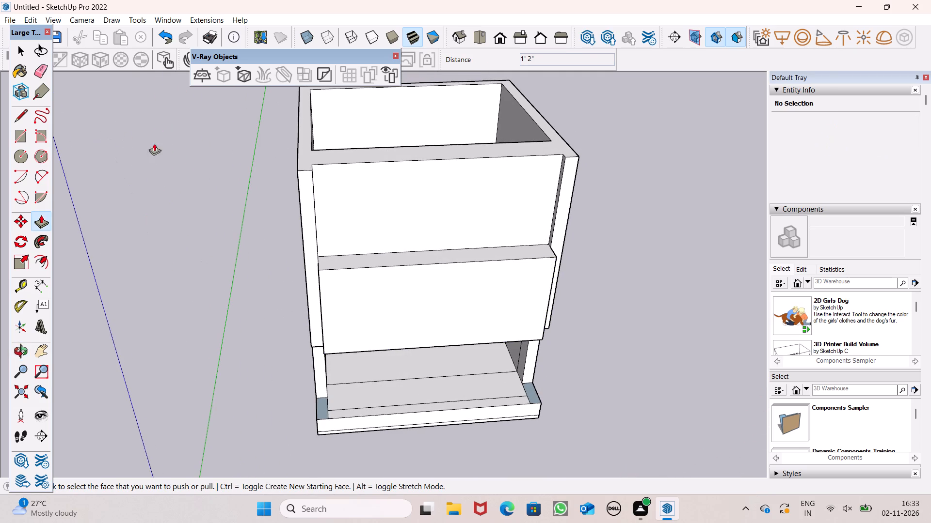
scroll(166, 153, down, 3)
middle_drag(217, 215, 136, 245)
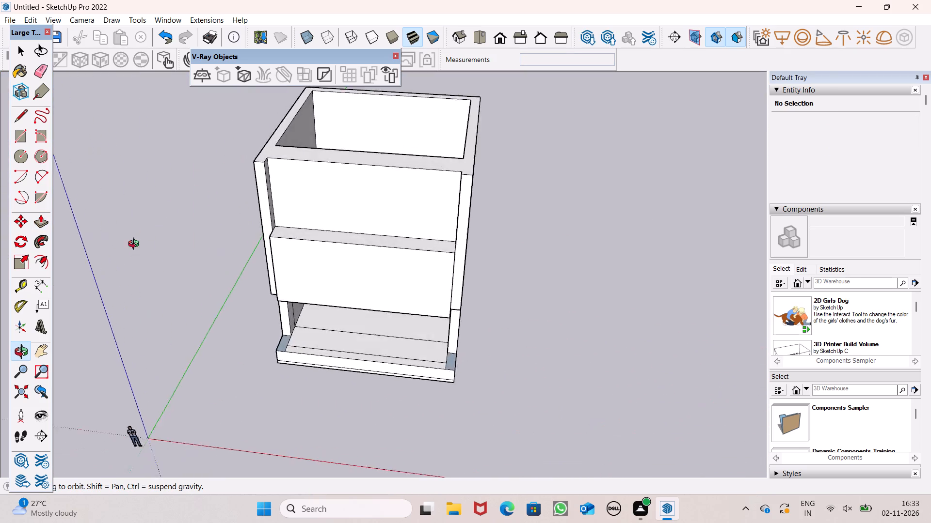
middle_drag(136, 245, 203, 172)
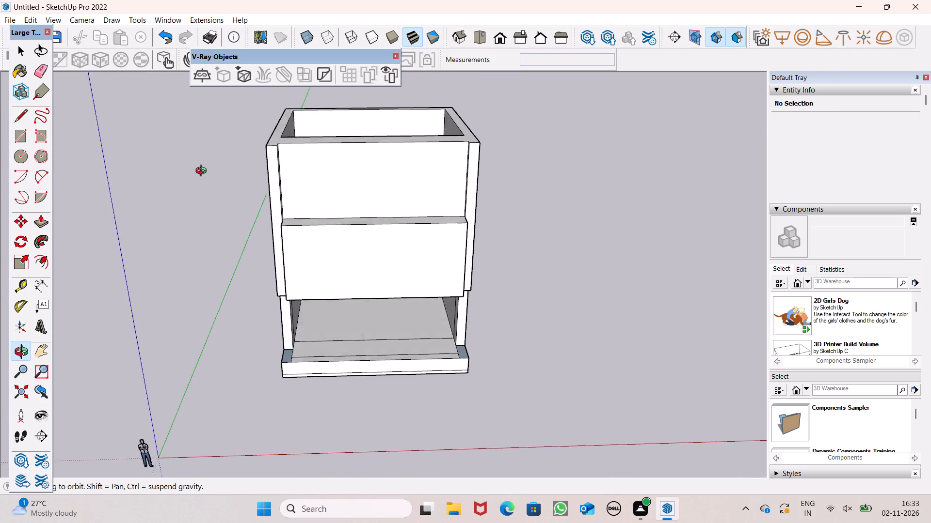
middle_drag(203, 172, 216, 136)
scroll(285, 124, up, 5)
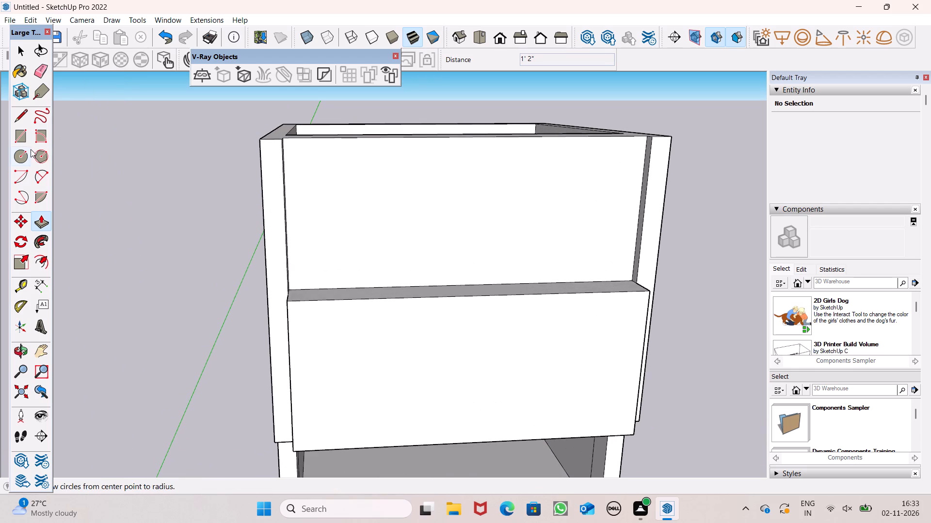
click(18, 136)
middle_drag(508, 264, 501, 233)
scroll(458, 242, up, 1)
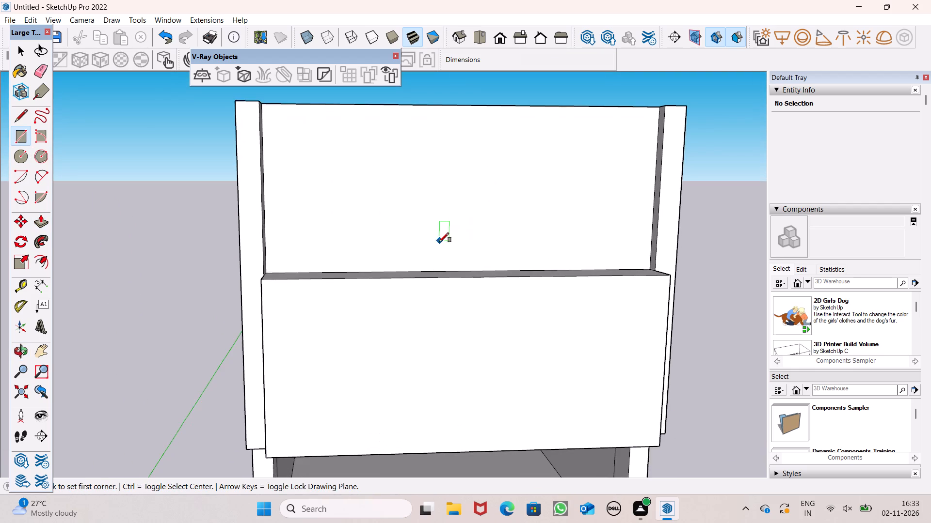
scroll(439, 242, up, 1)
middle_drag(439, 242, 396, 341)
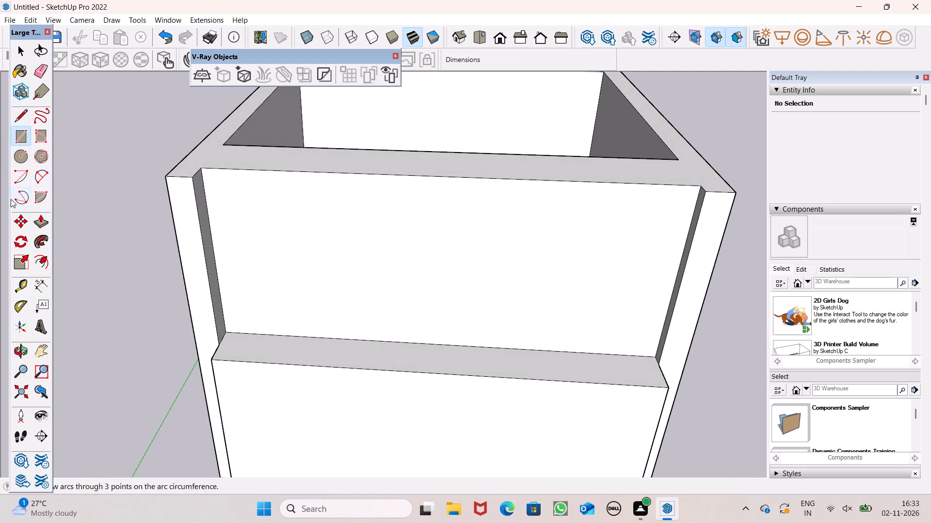
Push/Pull the third storey's front wall 1' 10 1/2" forward, flush with the left side wall end.
click(36, 217)
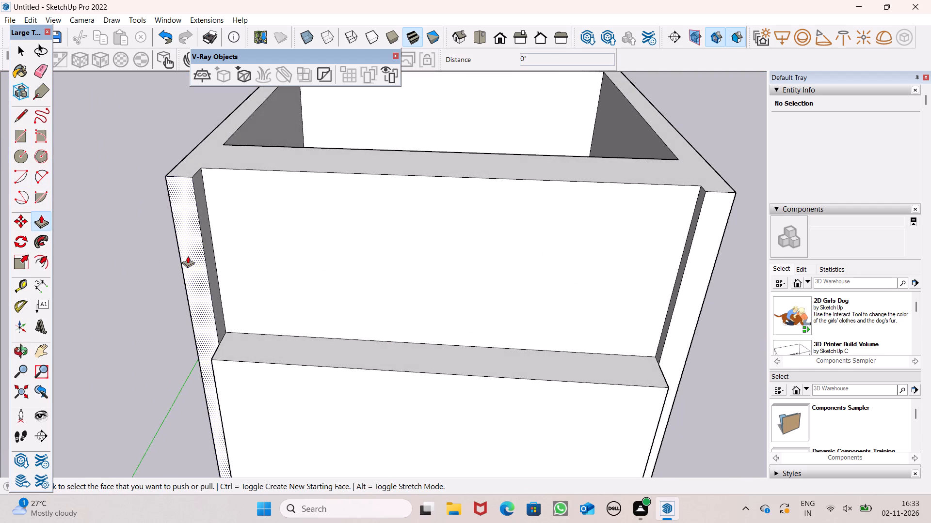
scroll(187, 236, up, 1)
drag(226, 250, 202, 227)
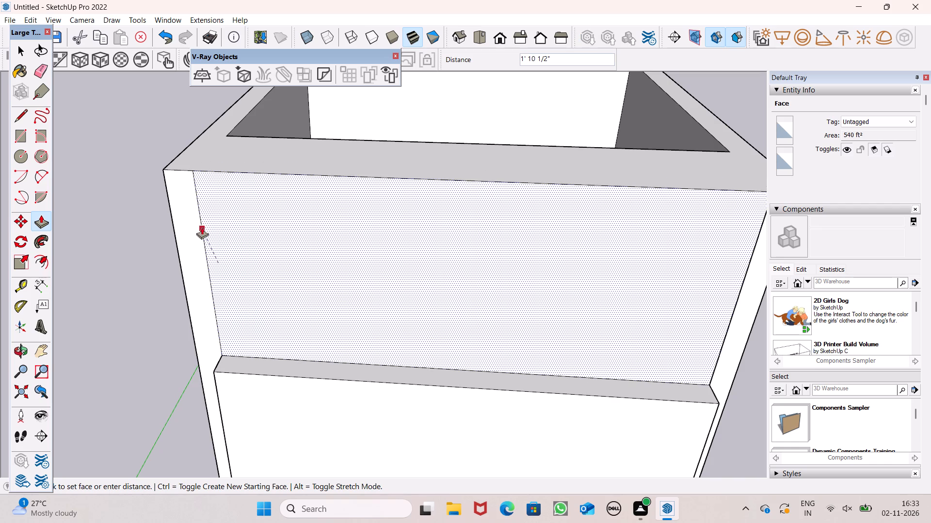
drag(202, 227, 199, 220)
Push/Pull the third storey's front wall and the upper left wall end 10 3/8" back, flush with the right wall end.
scroll(205, 201, down, 3)
middle_drag(206, 264, 249, 188)
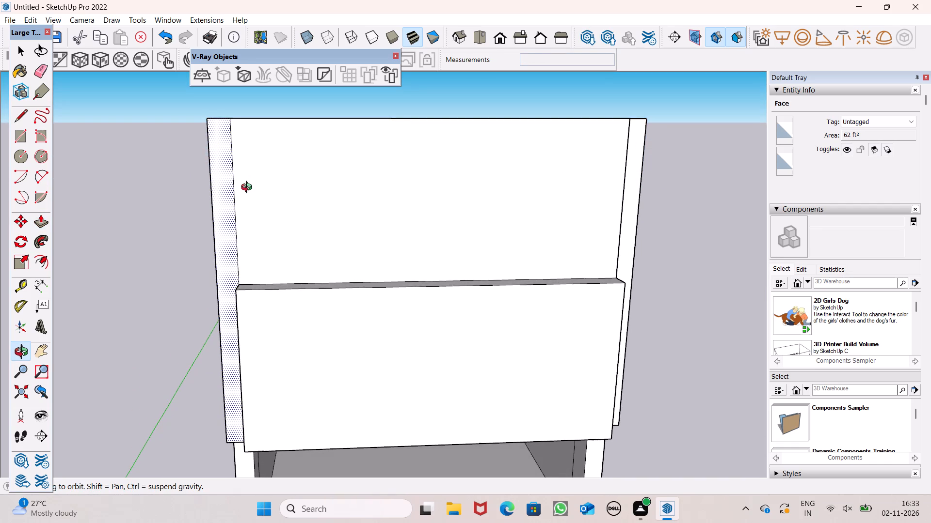
middle_drag(249, 188, 227, 204)
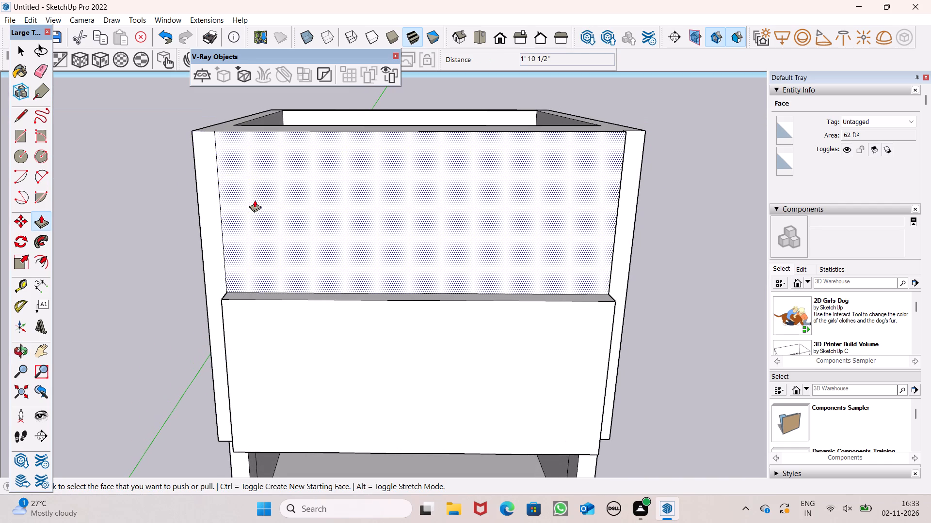
middle_drag(280, 224, 308, 192)
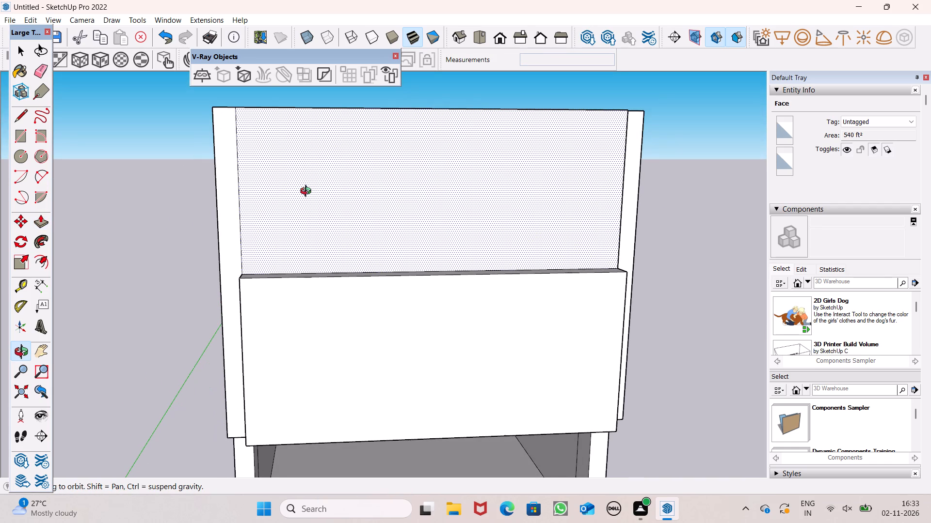
middle_drag(308, 192, 369, 205)
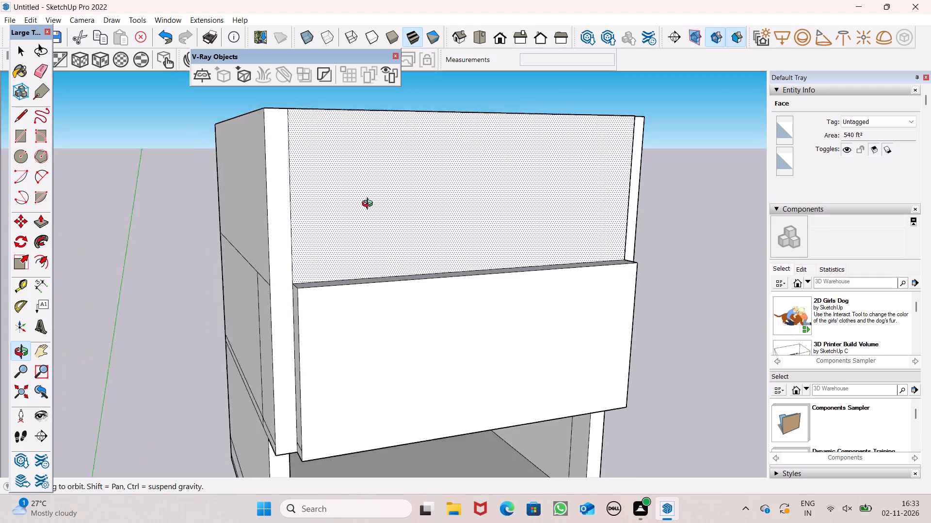
middle_drag(369, 205, 306, 273)
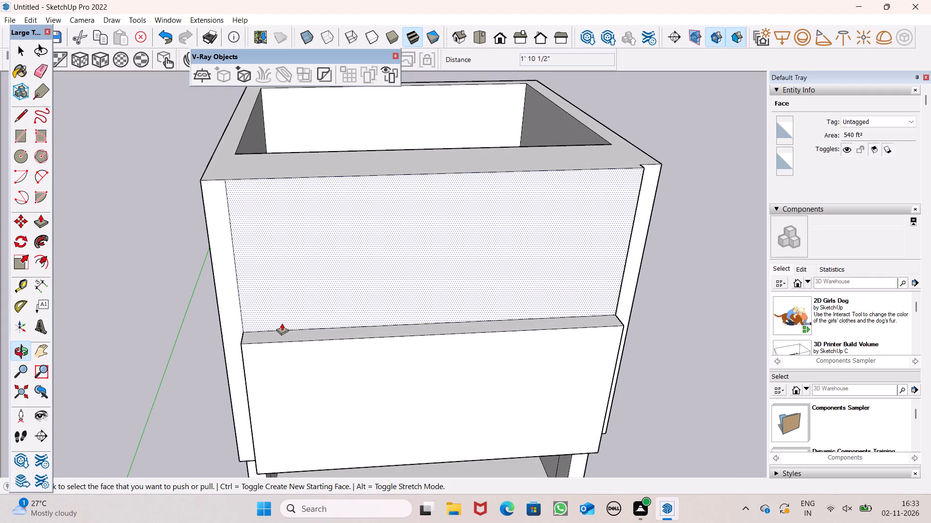
middle_drag(292, 333, 289, 385)
drag(285, 361, 288, 338)
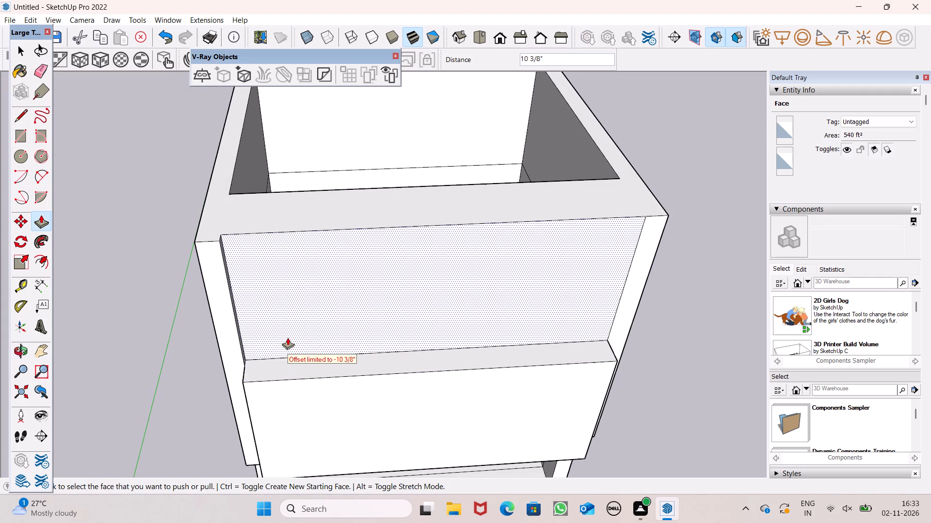
drag(236, 339, 252, 321)
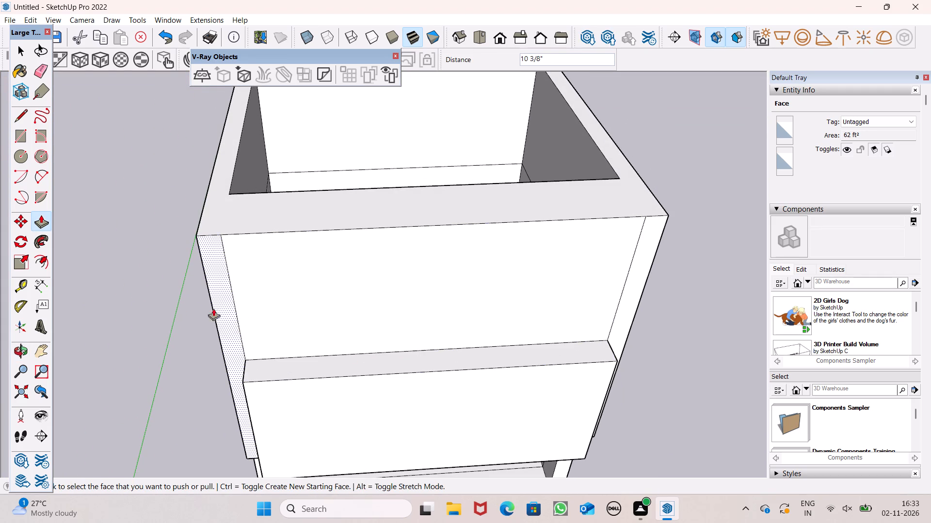
scroll(205, 292, down, 3)
scroll(470, 327, up, 3)
scroll(348, 291, down, 2)
middle_drag(232, 333, 253, 255)
scroll(253, 255, up, 1)
key(space)
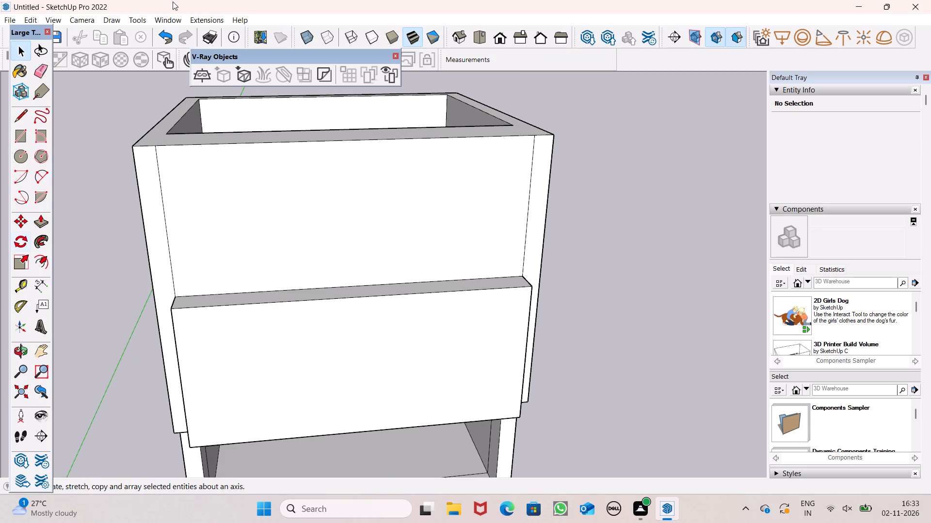
Draw a rectangle about 12' 11" high and 4' 8" wide near the third storey front wall's left end, standing on the ledge.
click(19, 136)
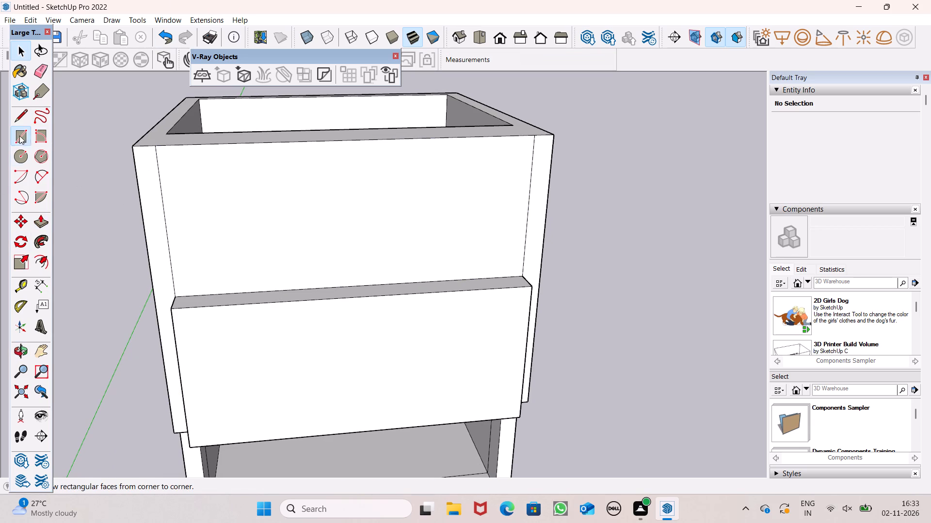
scroll(310, 166, down, 2)
middle_drag(309, 236, 305, 200)
scroll(188, 170, up, 3)
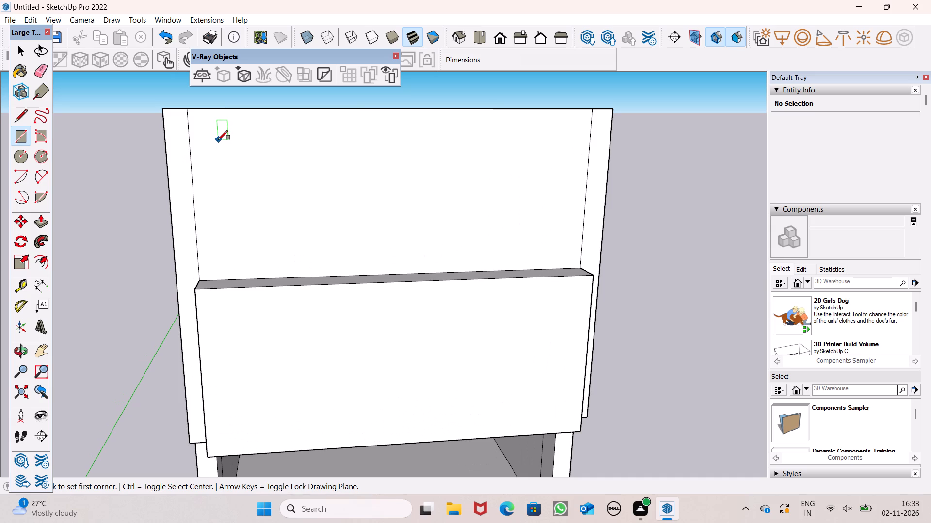
click(223, 134)
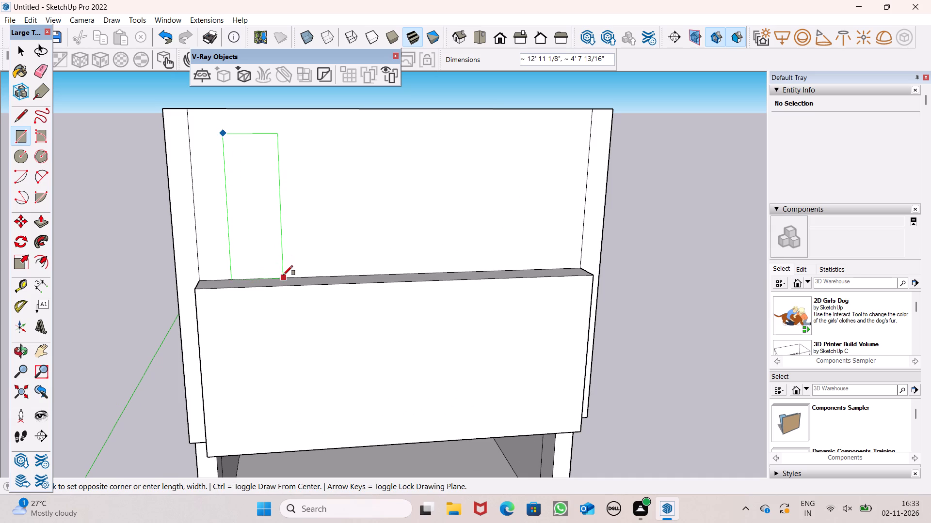
click(283, 275)
middle_drag(577, 302, 530, 312)
middle_drag(552, 300, 583, 255)
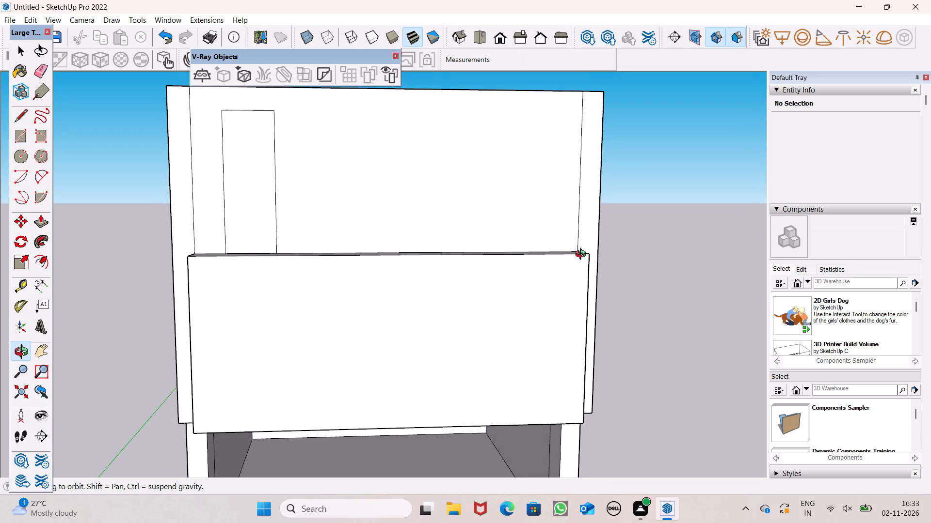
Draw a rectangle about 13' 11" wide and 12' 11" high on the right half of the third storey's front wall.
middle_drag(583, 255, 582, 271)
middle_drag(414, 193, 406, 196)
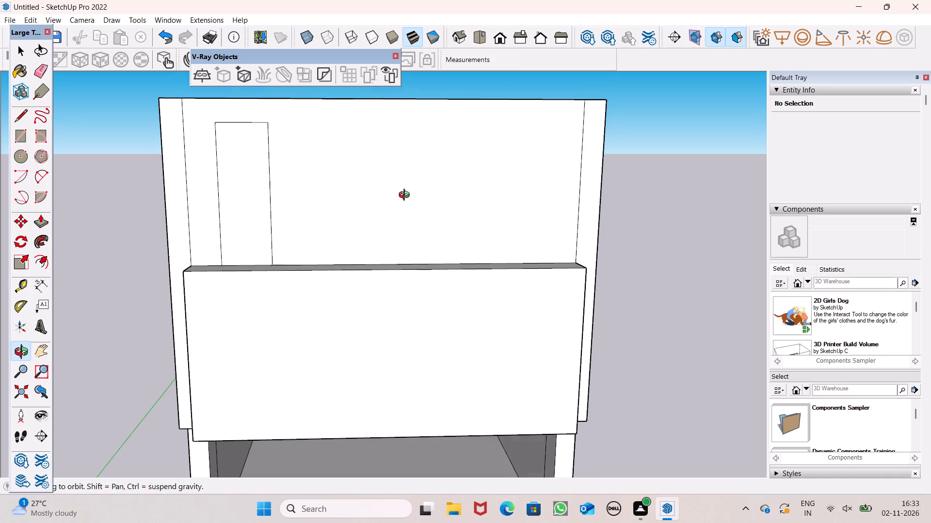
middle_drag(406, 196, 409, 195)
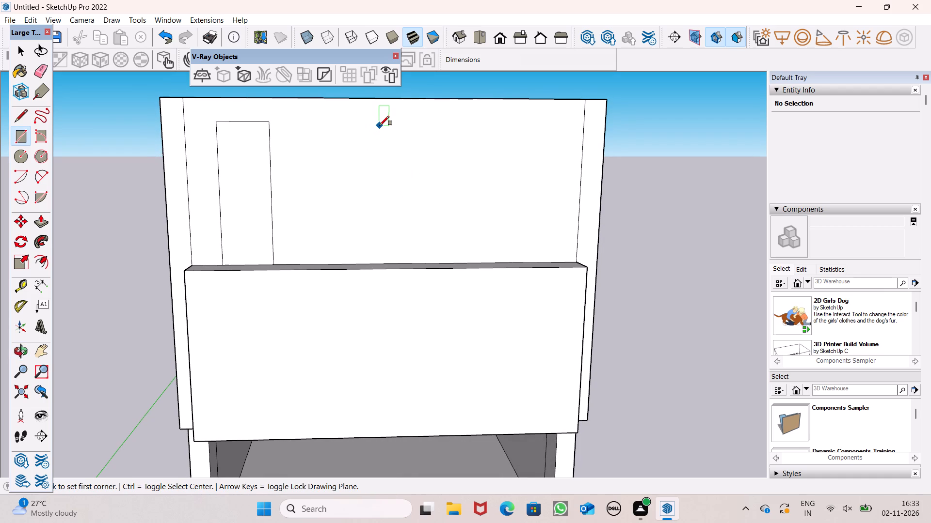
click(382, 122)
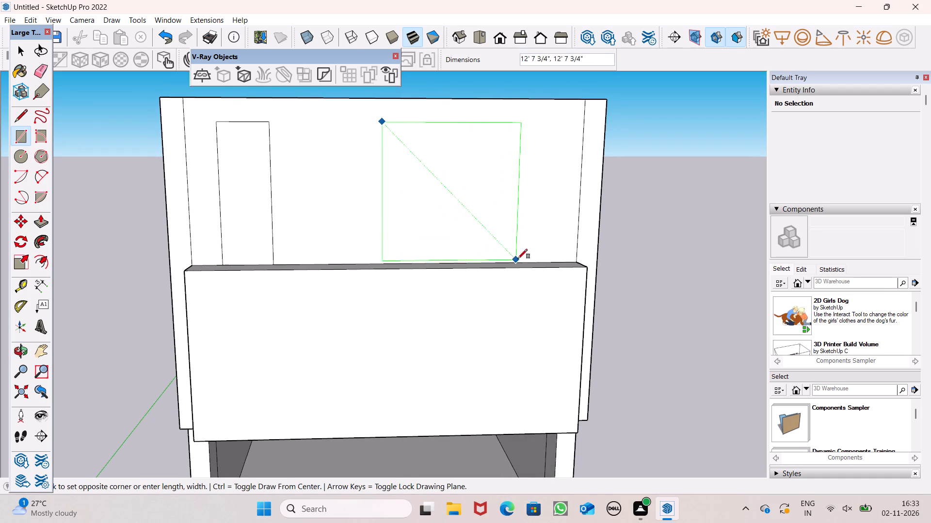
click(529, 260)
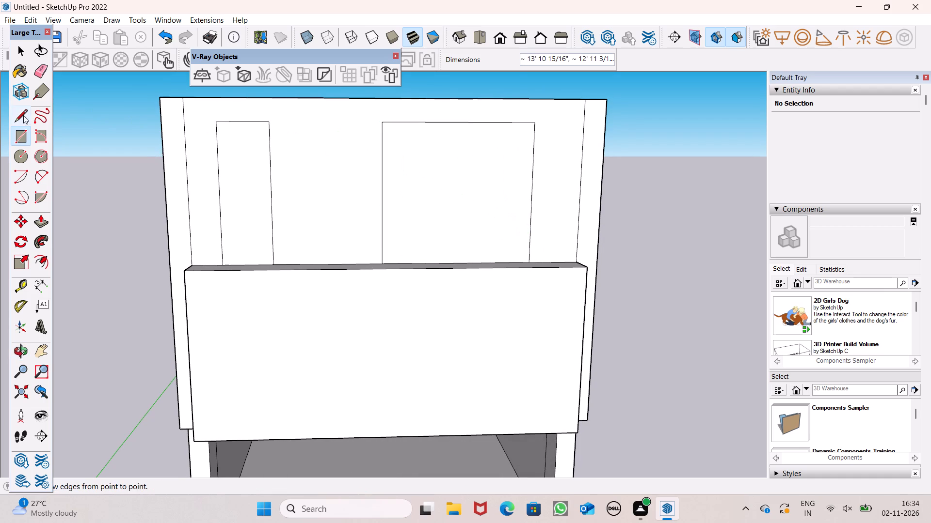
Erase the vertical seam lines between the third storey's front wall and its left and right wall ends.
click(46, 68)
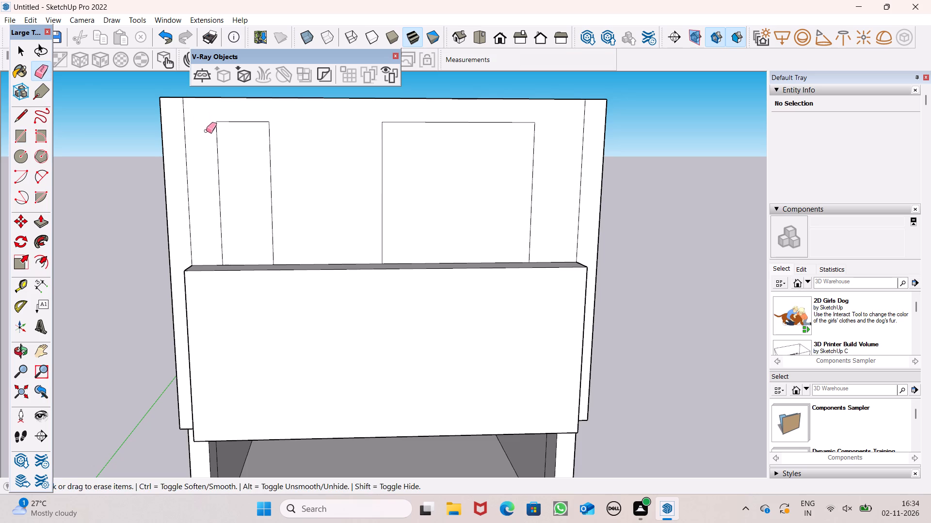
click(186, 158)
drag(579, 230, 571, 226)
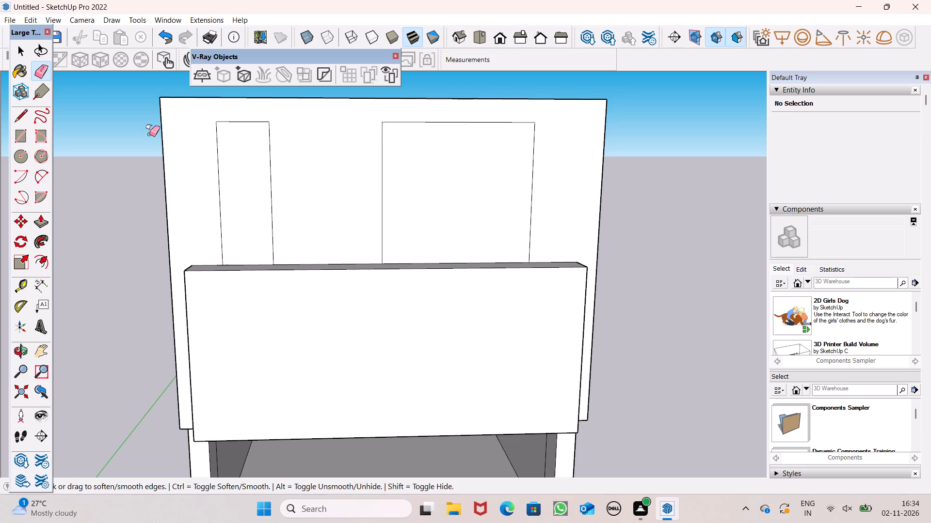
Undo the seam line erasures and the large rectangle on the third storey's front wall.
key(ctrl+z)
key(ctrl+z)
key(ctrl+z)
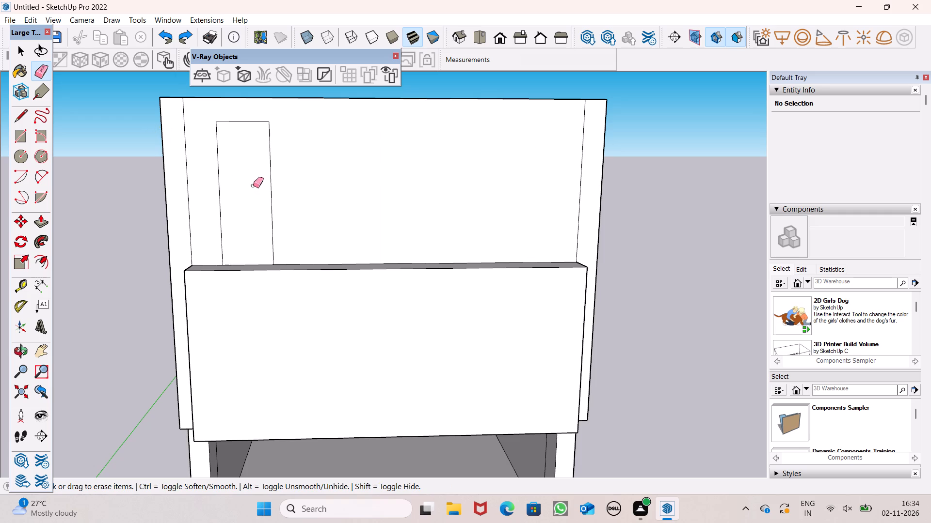
Draw a rectangle about 14' 4" wide and 12' 9" high on the third storey front wall's right half, standing on the ledge.
key(space)
click(24, 135)
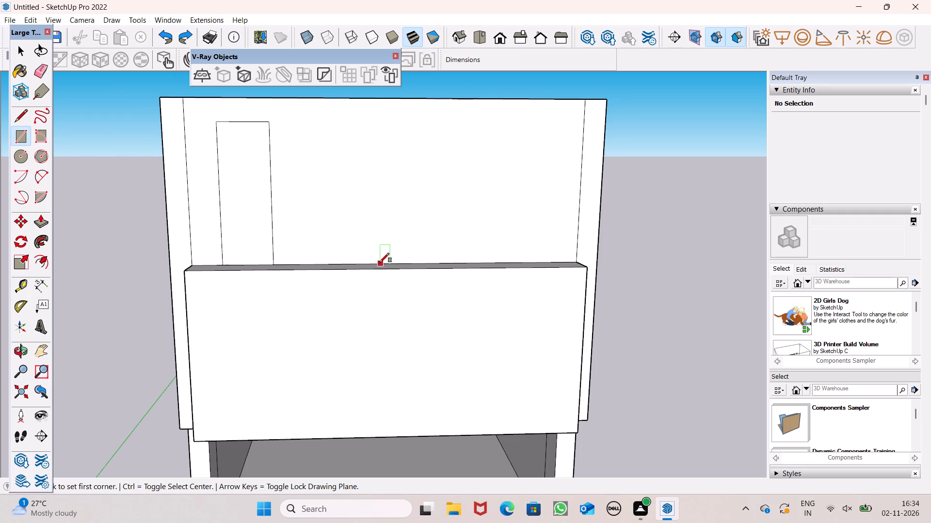
click(378, 260)
key(space)
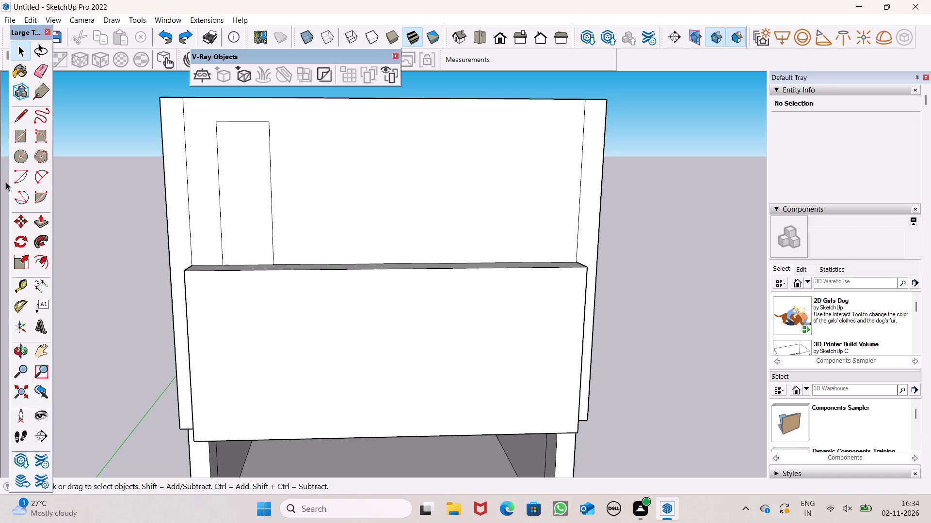
click(15, 136)
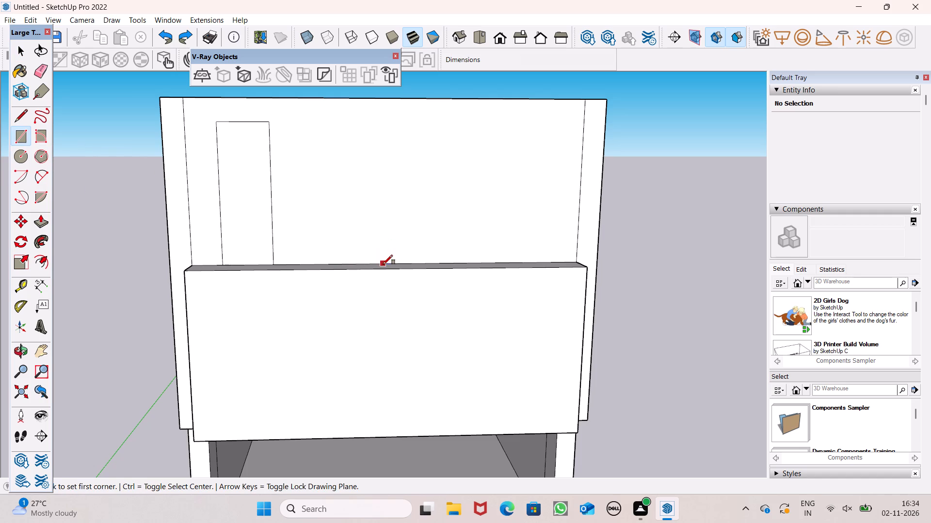
drag(383, 263, 402, 262)
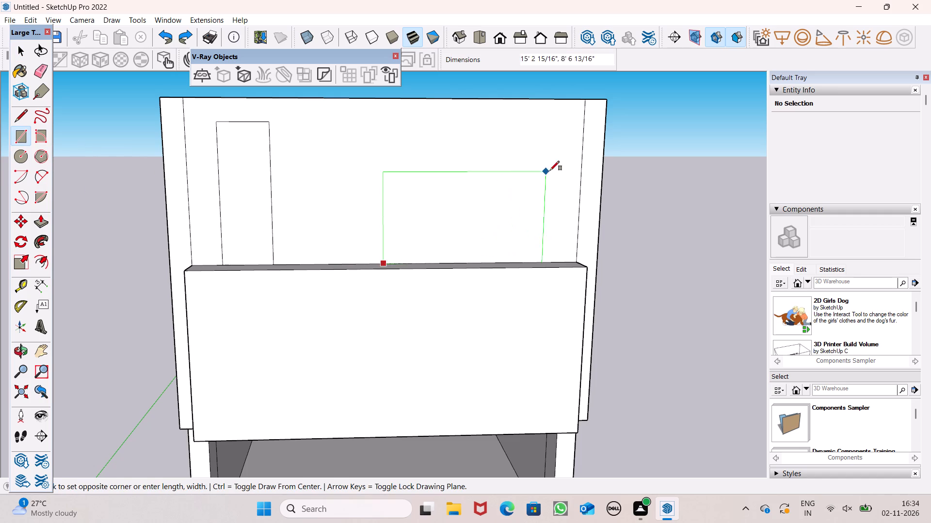
click(540, 124)
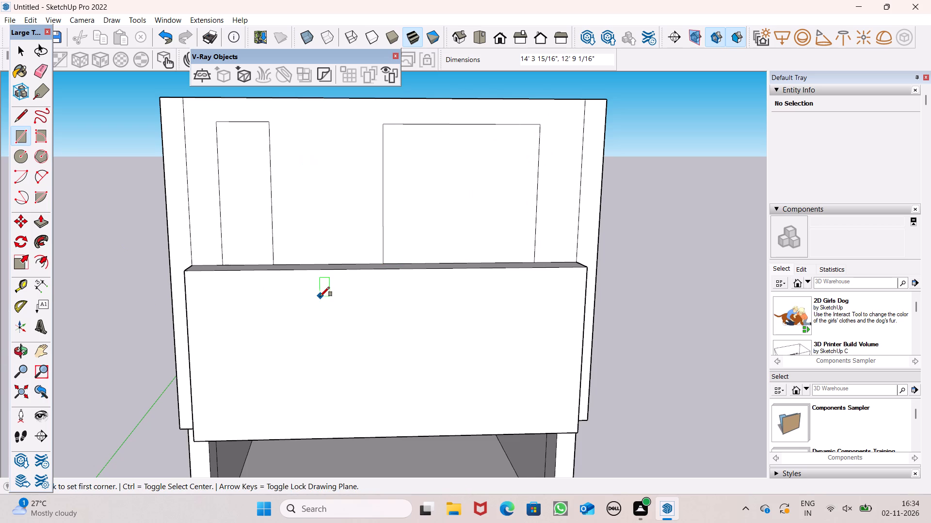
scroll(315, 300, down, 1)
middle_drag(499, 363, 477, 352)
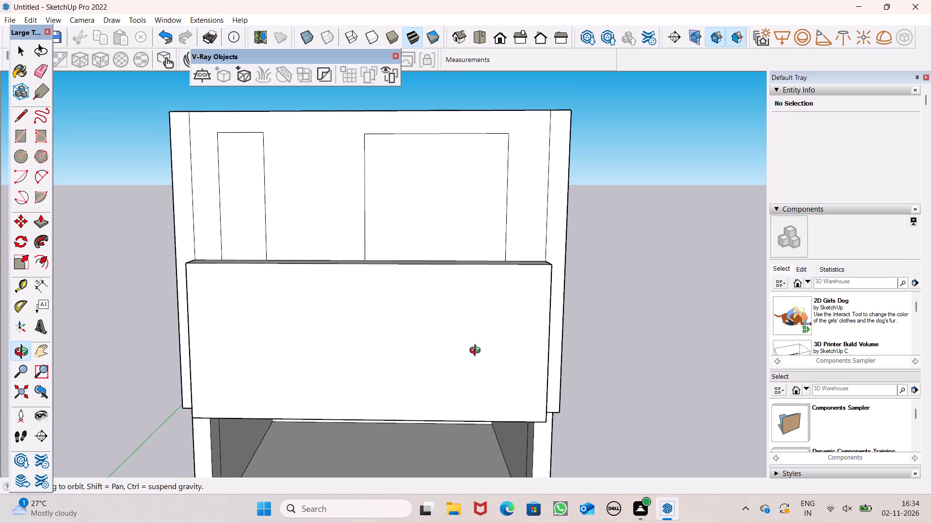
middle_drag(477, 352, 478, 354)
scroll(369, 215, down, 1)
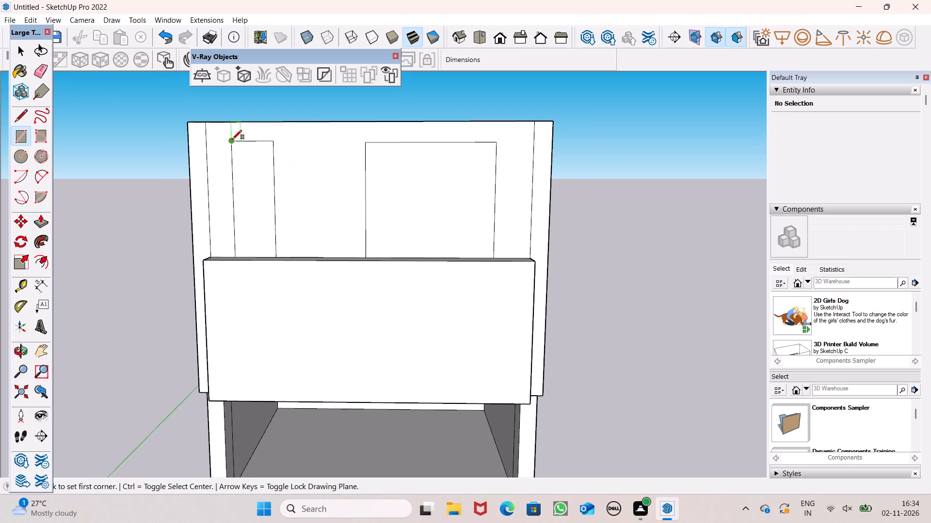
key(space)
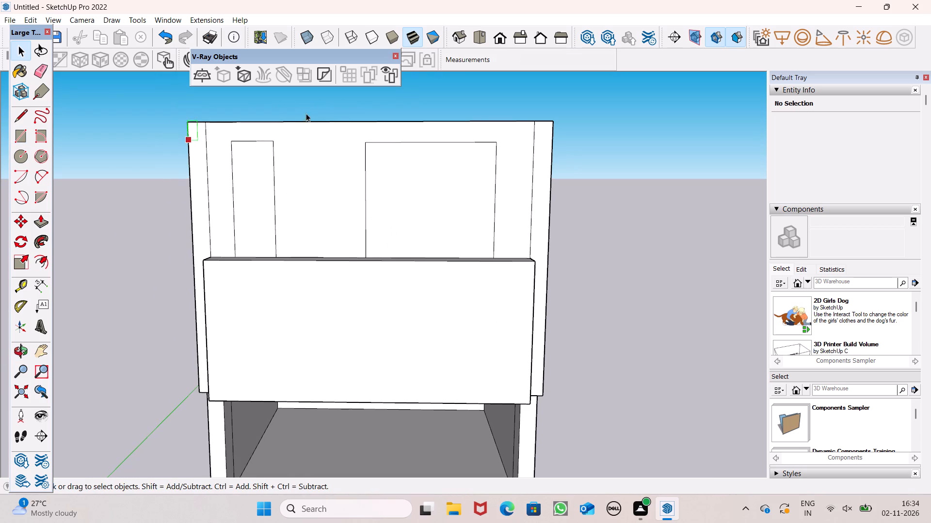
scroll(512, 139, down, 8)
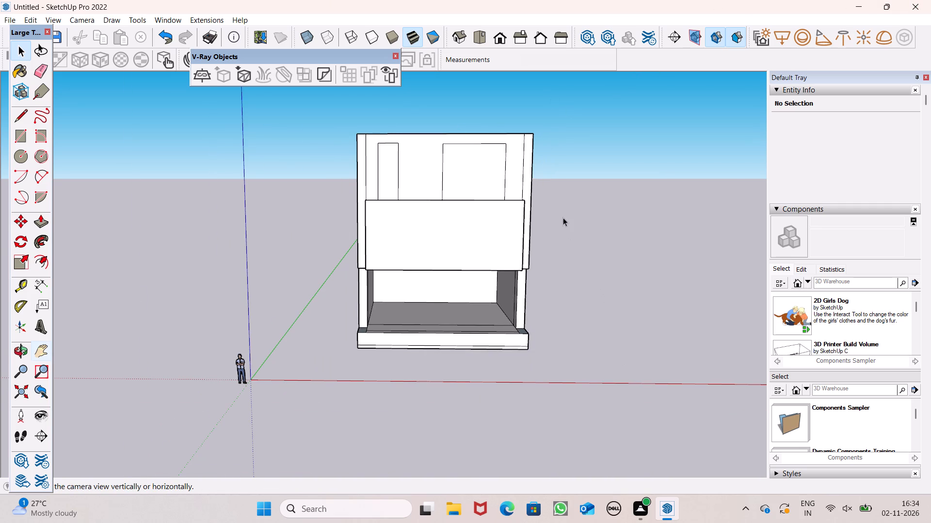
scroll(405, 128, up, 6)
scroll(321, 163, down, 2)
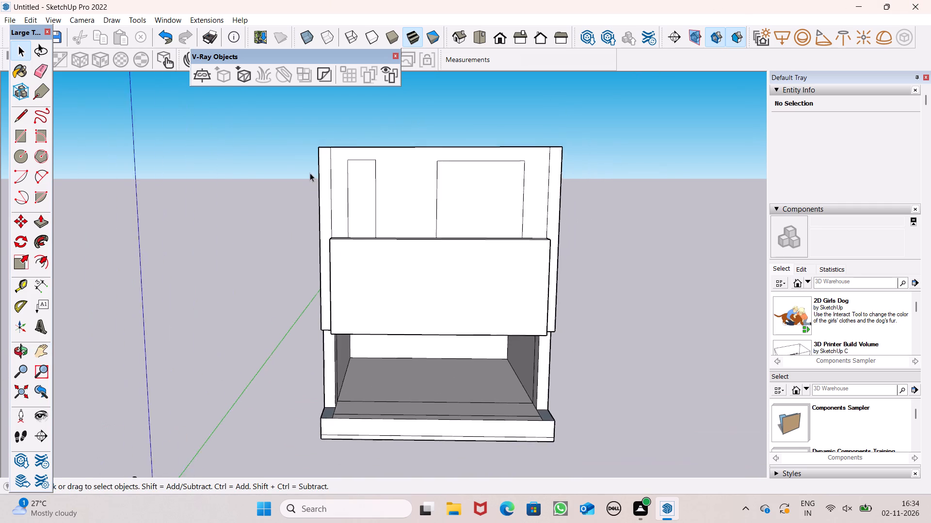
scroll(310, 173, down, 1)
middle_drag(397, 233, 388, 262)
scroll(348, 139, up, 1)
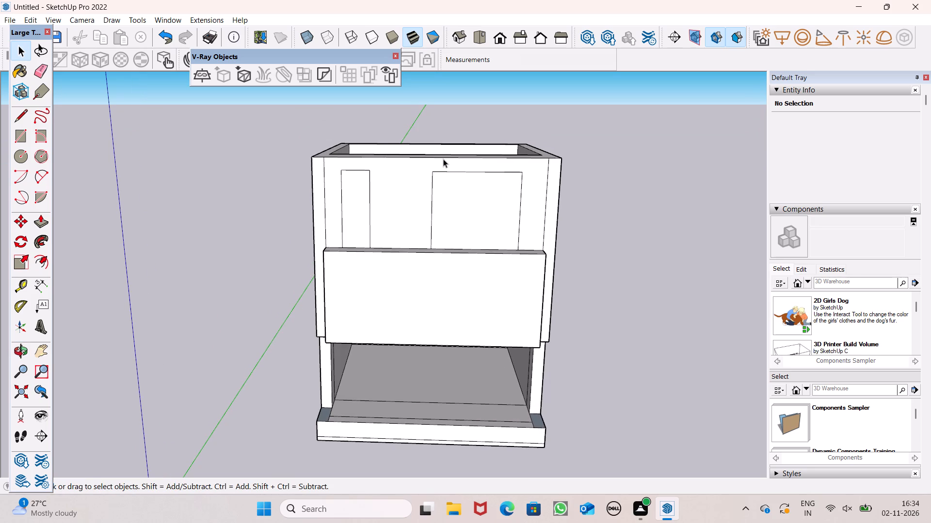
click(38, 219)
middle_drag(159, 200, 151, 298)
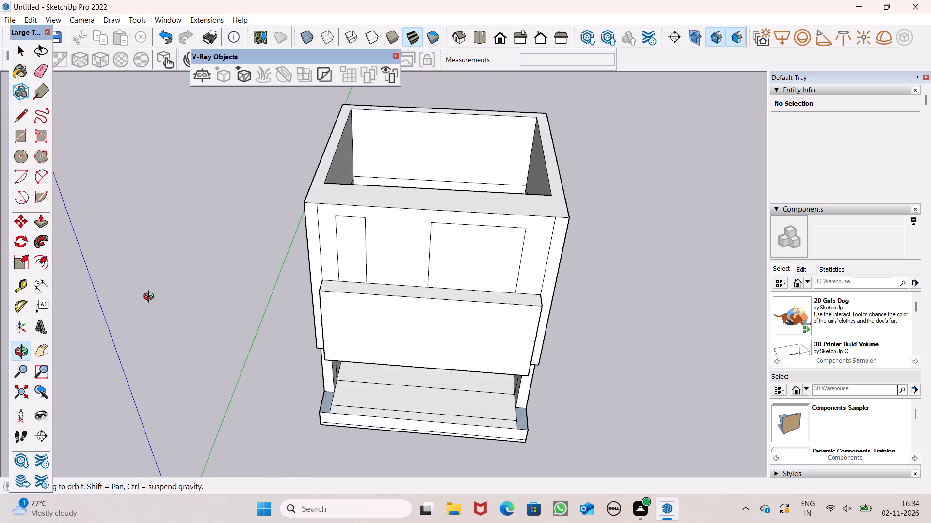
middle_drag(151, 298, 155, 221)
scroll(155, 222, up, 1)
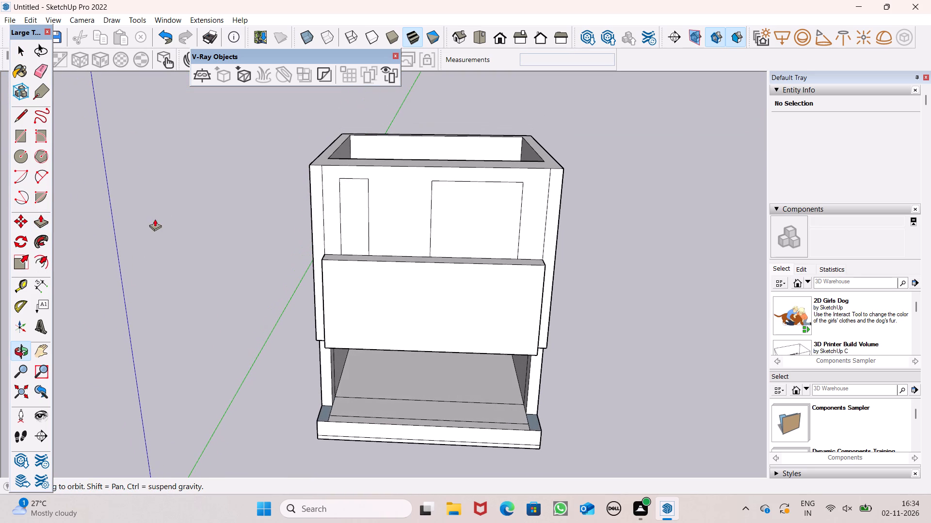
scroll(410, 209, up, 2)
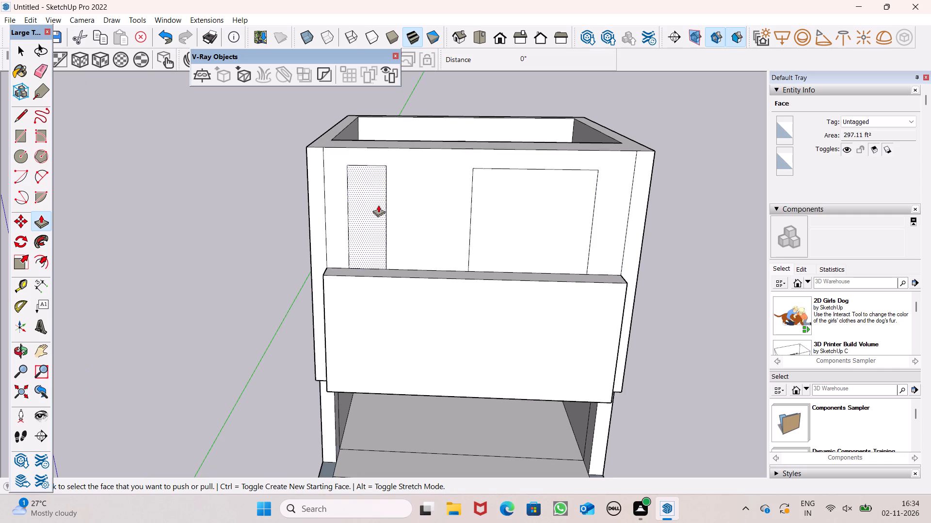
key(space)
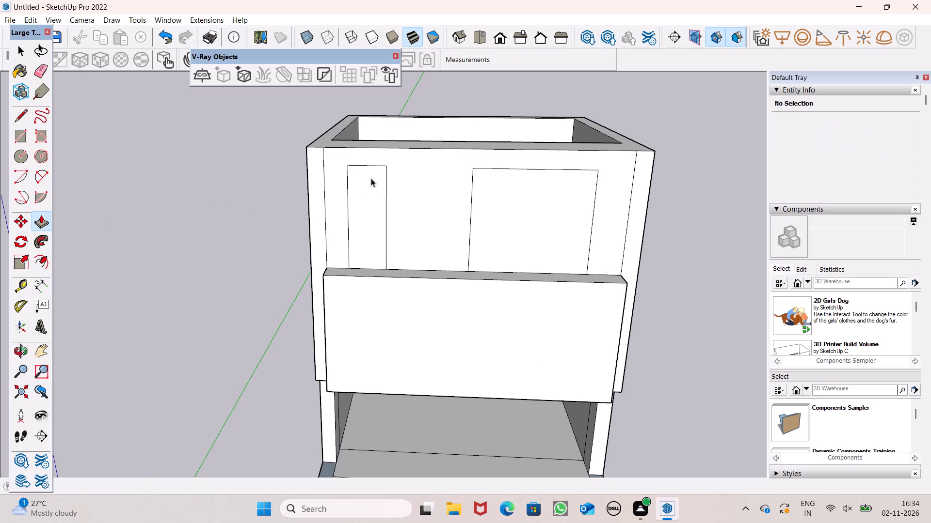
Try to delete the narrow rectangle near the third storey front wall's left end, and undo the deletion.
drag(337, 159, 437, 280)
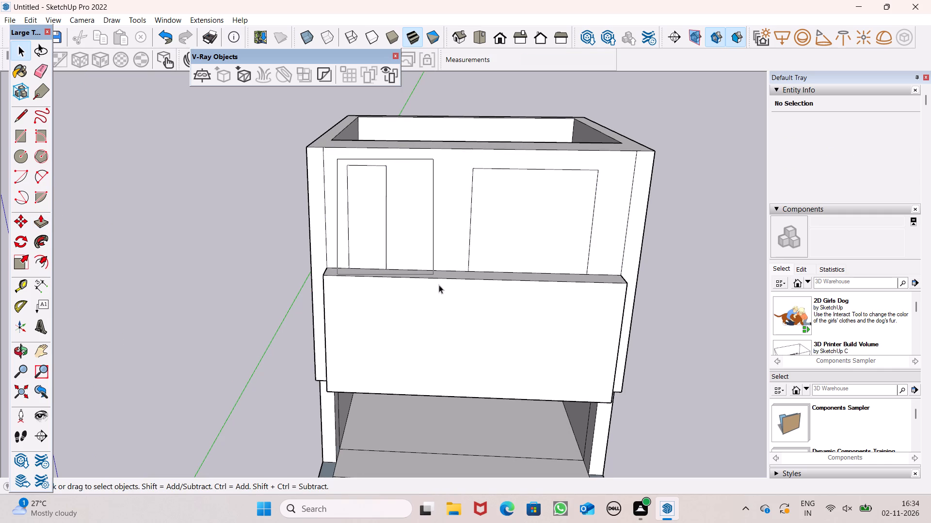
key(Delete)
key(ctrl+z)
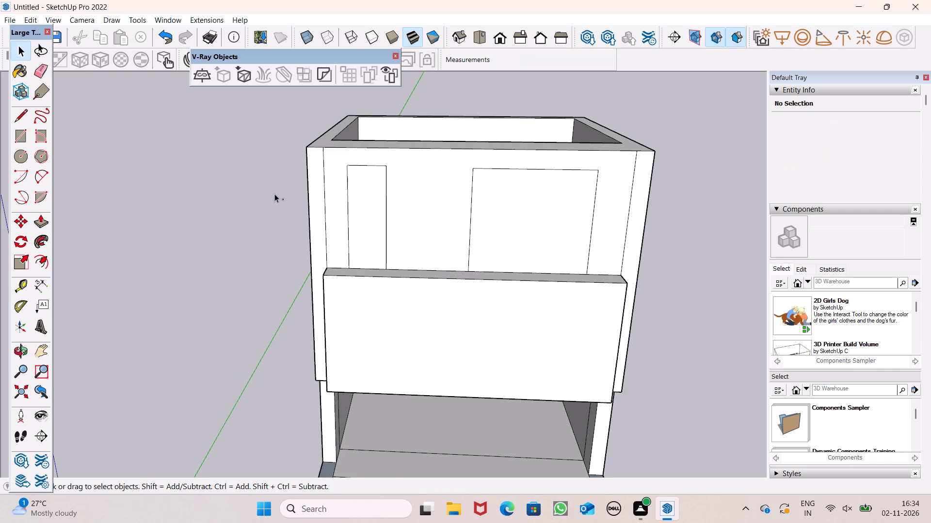
Erase the outline of the narrow rectangle near the third storey front wall's left end.
click(40, 64)
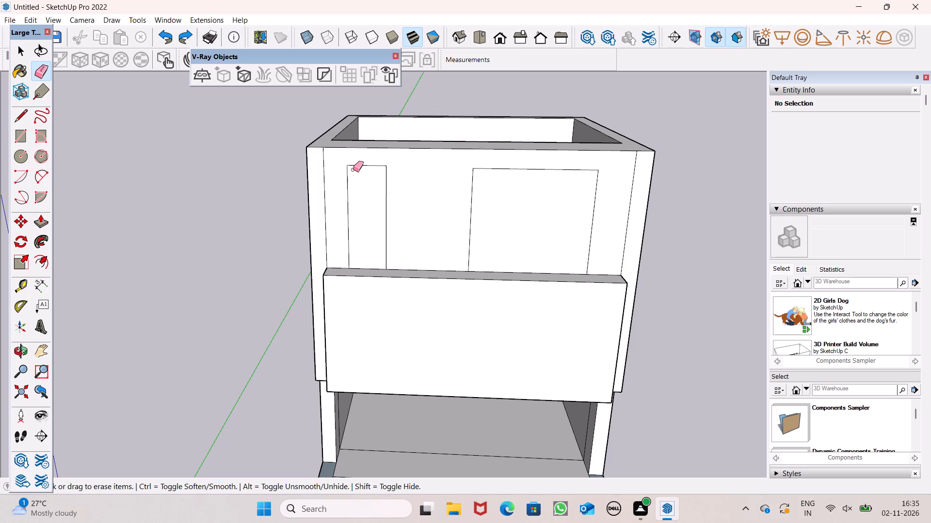
drag(351, 169, 384, 203)
drag(382, 209, 396, 203)
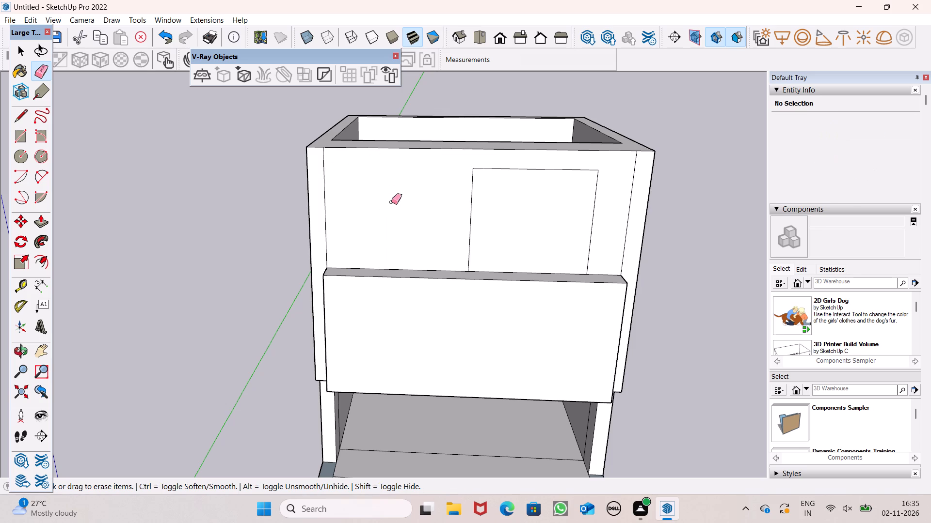
Draw a rectangle about 5' 11" wide and 12' 8" high near the third storey front wall's left end, standing on the ledge.
click(16, 137)
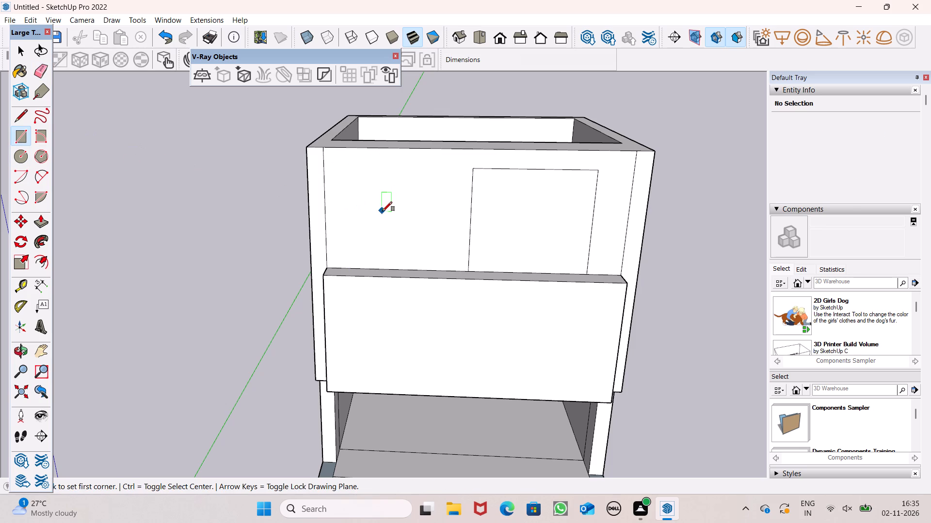
middle_drag(441, 225, 444, 207)
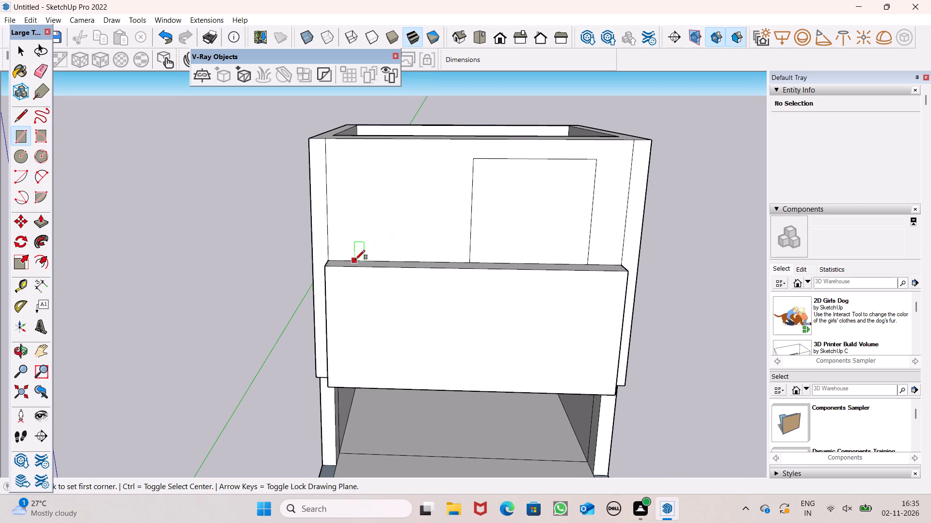
click(355, 259)
scroll(412, 194, up, 4)
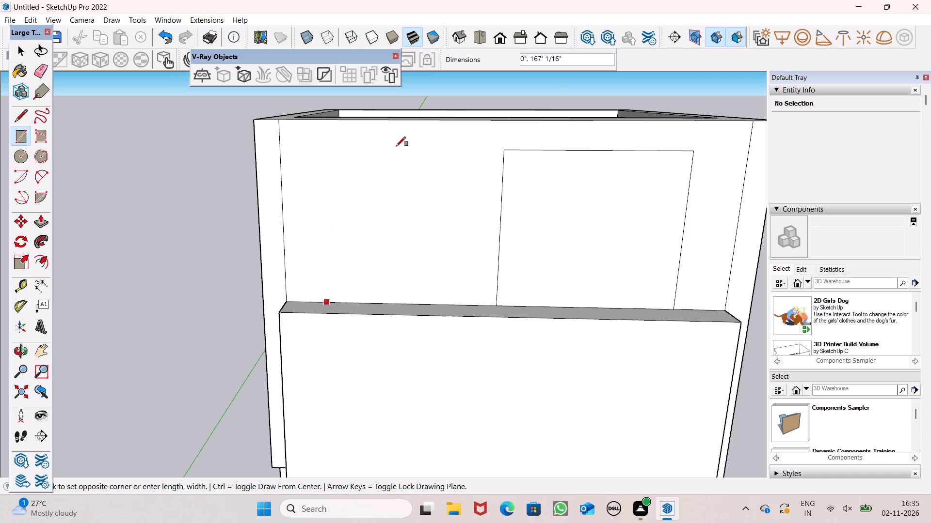
scroll(434, 174, down, 1)
middle_drag(425, 192, 442, 184)
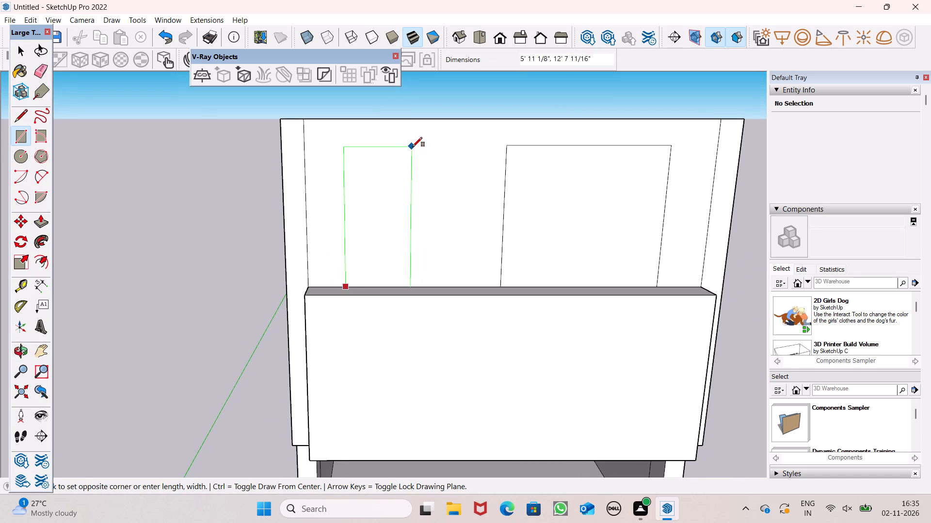
click(413, 147)
Push/Pull the narrow rectangle on the third storey's front wall 10 3/4" inward to form a door recess.
scroll(326, 134, down, 2)
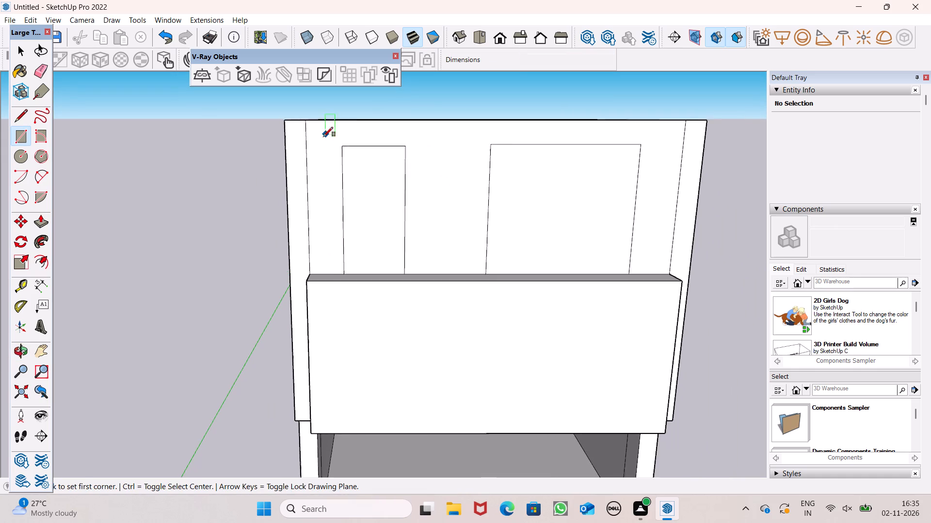
scroll(323, 137, down, 1)
click(39, 215)
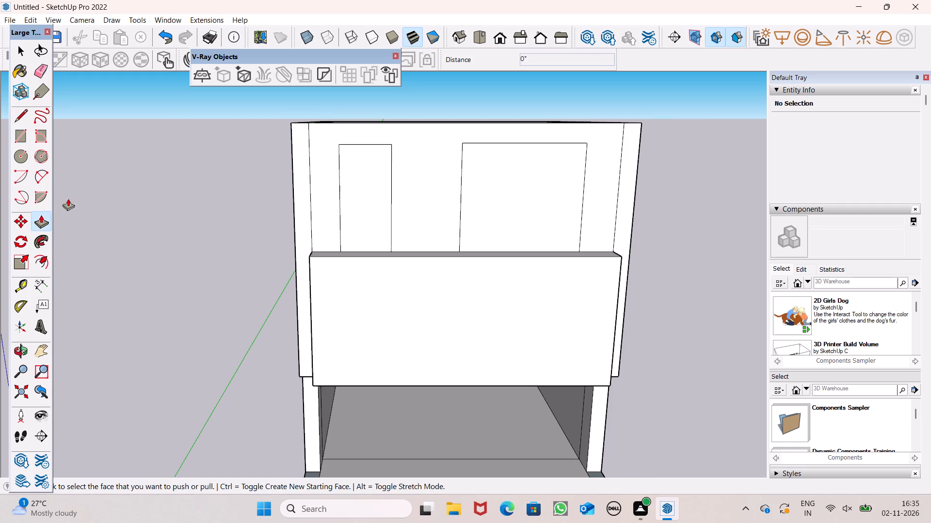
middle_drag(655, 230, 646, 280)
scroll(264, 221, up, 5)
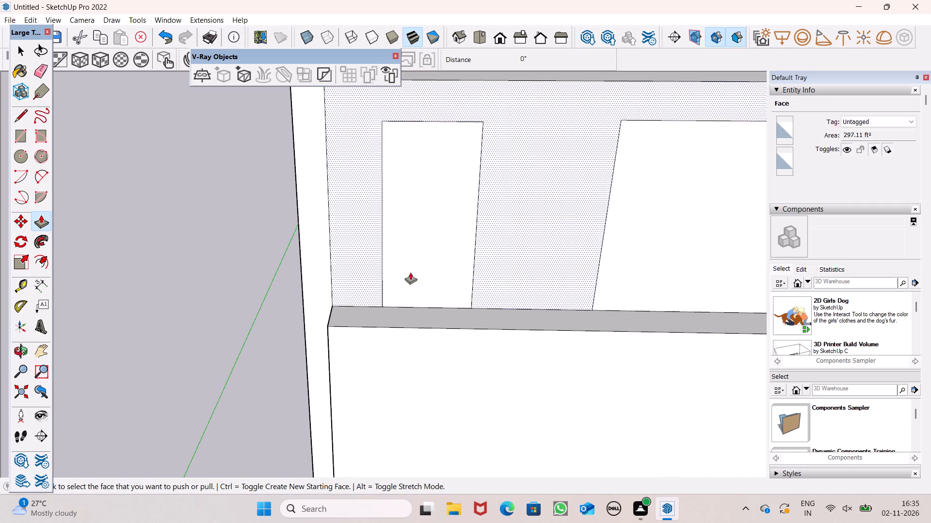
scroll(444, 280, up, 2)
drag(428, 299, 429, 292)
scroll(391, 288, down, 4)
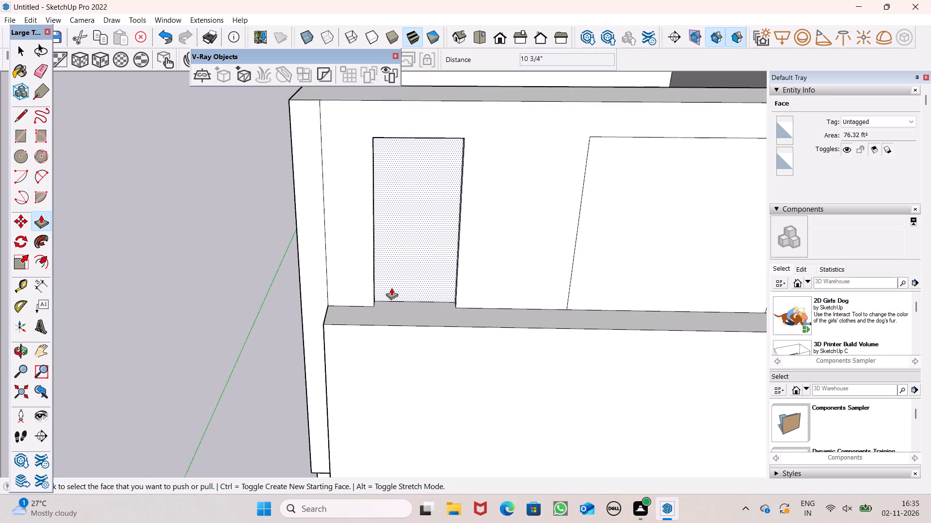
middle_drag(460, 310, 381, 281)
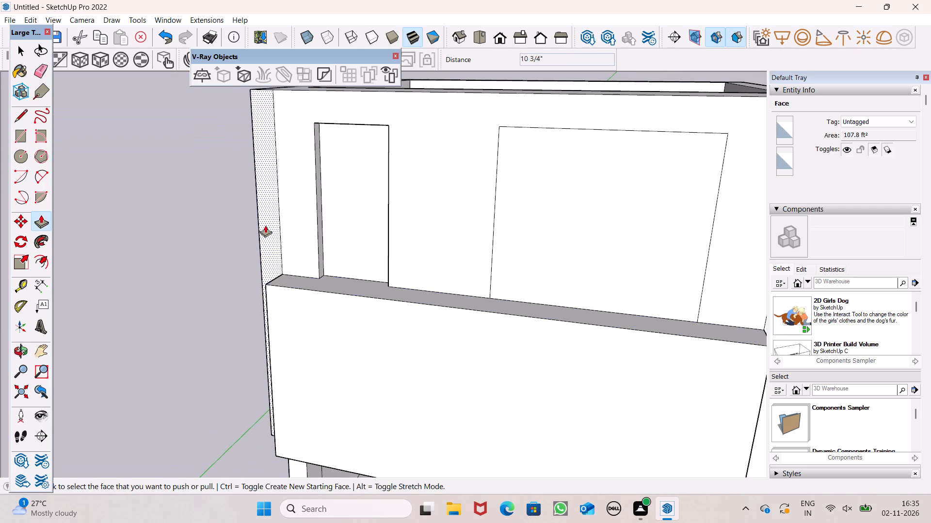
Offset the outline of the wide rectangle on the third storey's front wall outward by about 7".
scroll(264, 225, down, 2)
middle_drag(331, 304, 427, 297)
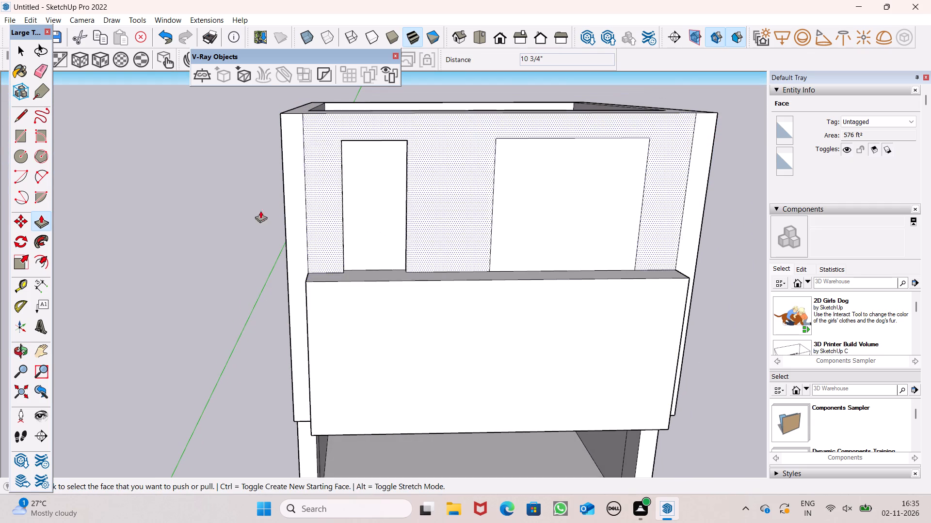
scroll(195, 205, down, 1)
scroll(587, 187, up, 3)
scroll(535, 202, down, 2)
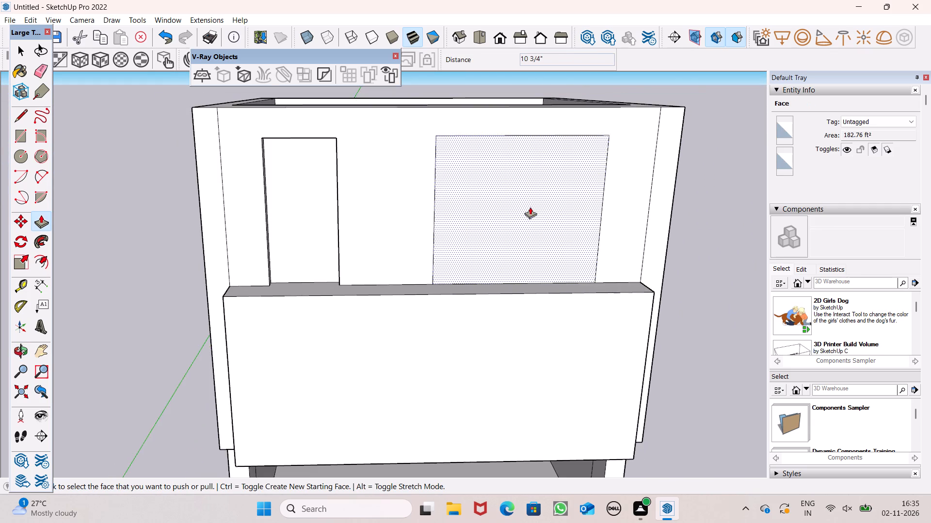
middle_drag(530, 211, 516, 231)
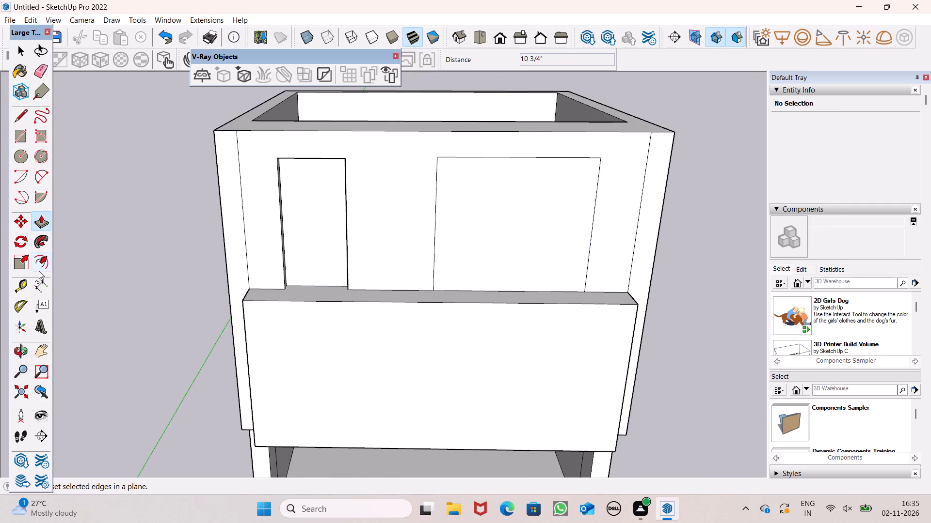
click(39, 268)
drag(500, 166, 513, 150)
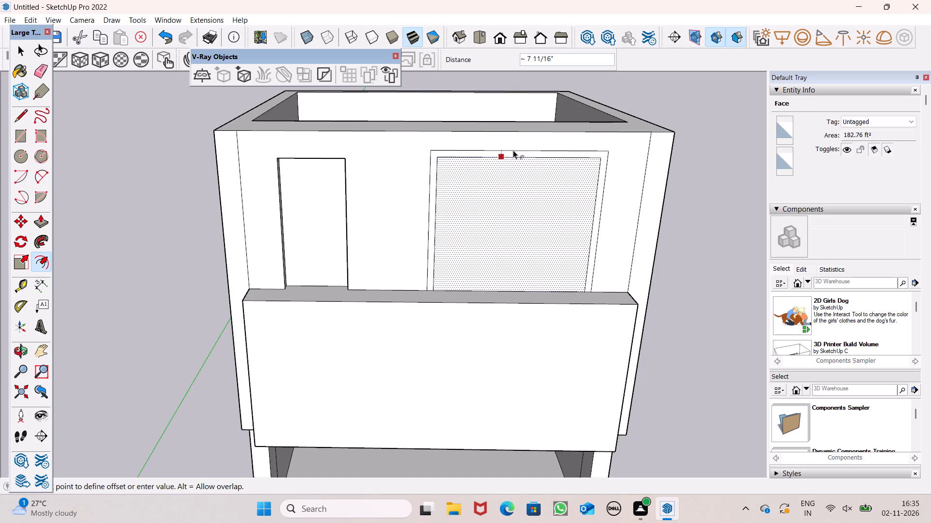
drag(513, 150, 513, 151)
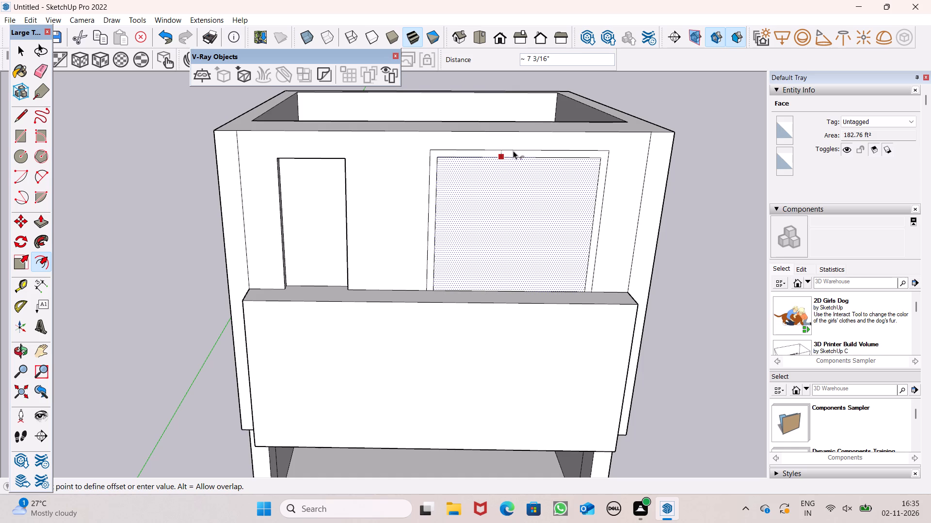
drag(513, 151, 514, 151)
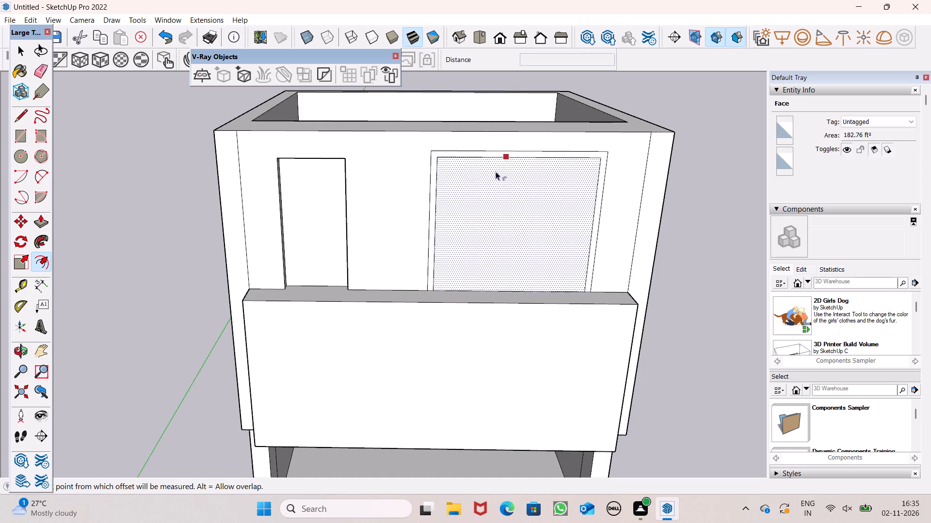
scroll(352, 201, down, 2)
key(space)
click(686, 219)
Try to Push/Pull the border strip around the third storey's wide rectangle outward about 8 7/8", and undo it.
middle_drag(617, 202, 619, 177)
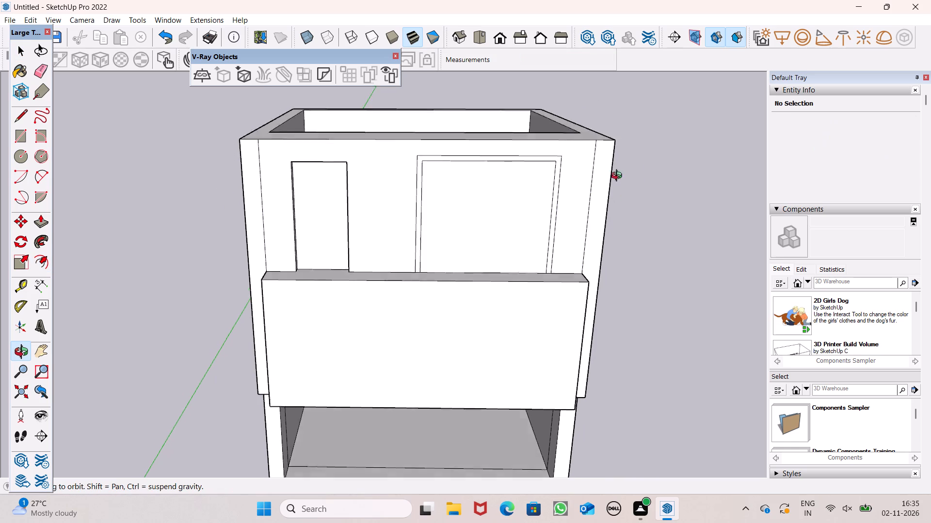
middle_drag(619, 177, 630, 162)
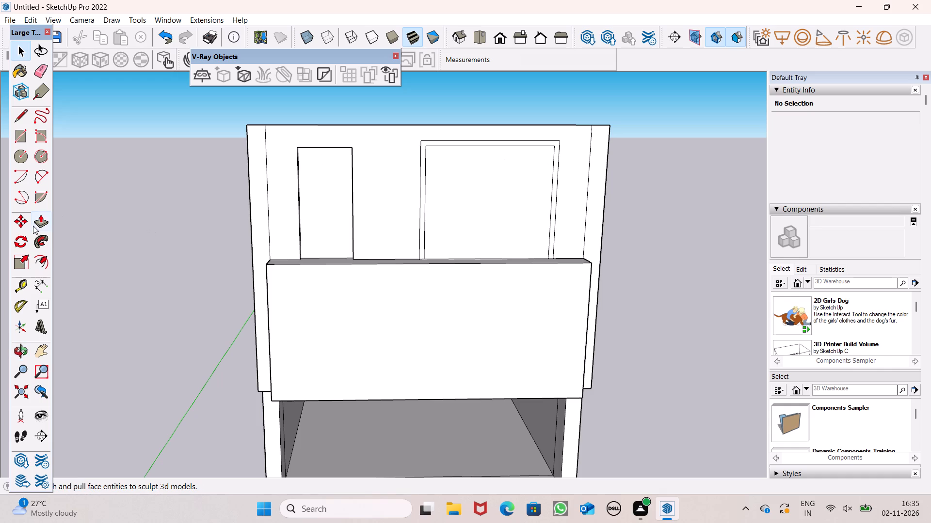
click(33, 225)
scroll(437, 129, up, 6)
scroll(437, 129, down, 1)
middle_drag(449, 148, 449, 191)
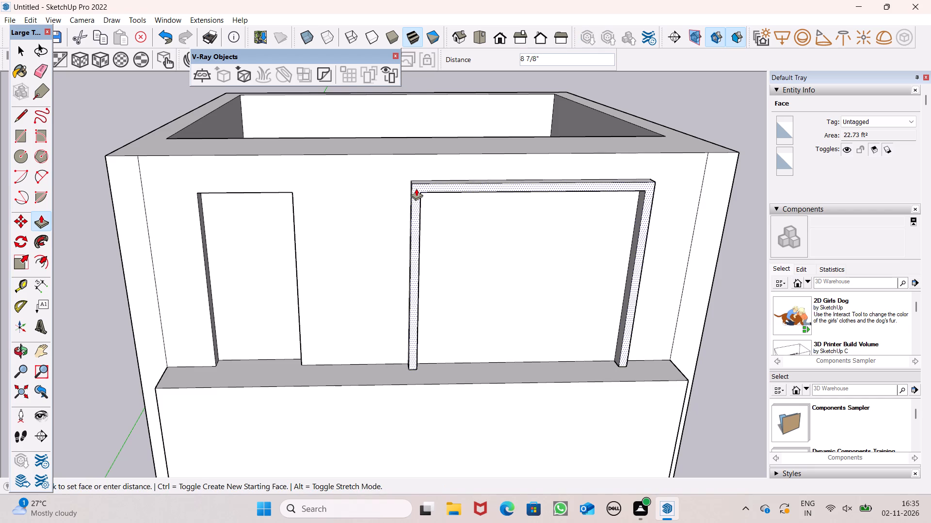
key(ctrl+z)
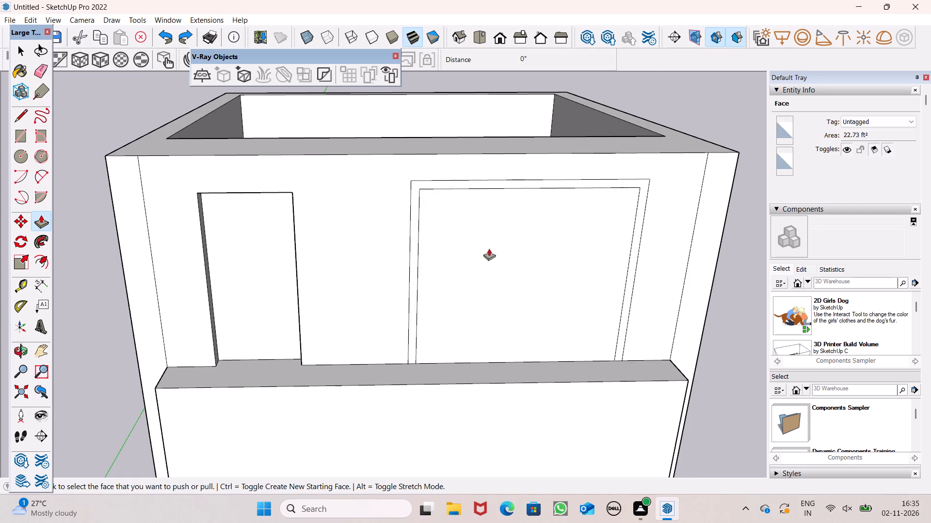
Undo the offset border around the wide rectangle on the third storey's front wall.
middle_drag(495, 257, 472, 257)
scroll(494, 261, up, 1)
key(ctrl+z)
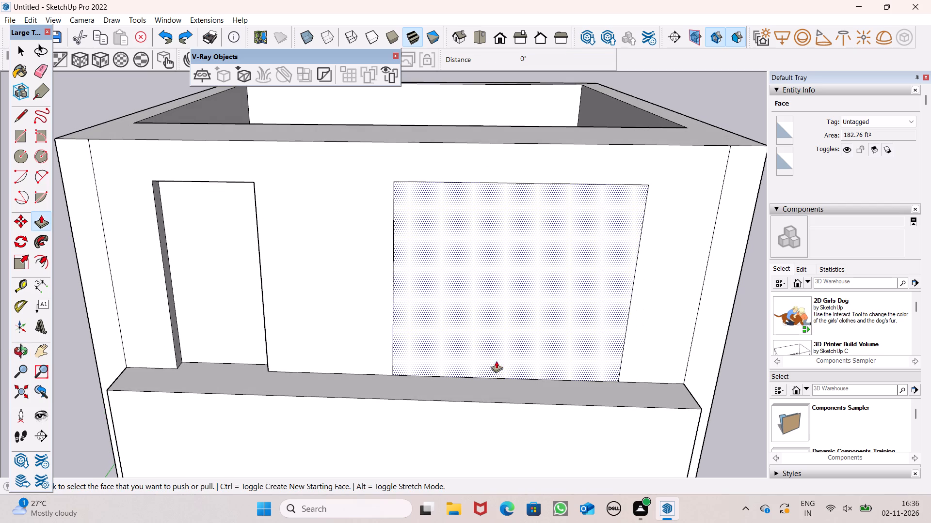
Push/Pull the wide rectangle on the third storey's front wall 1' 8 3/4" inward to form a recess.
drag(480, 367, 489, 352)
middle_drag(538, 385, 562, 344)
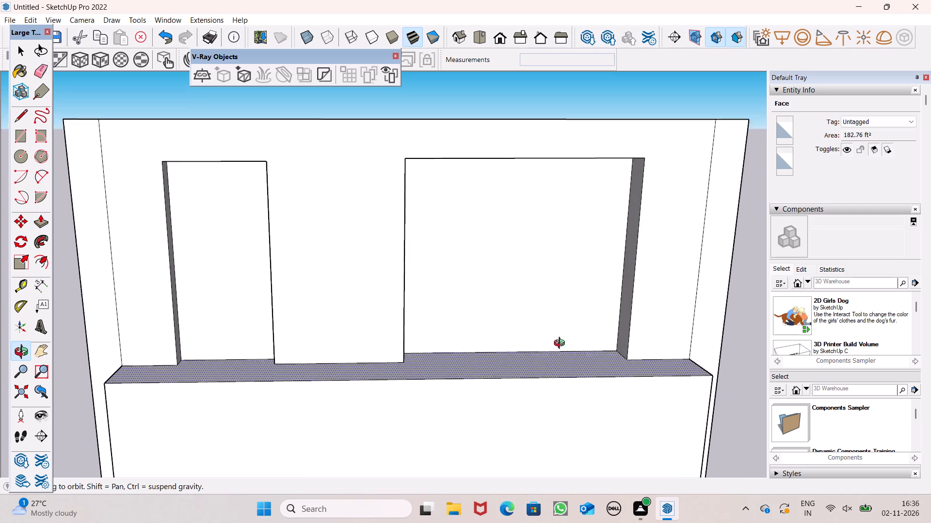
middle_drag(562, 344, 562, 340)
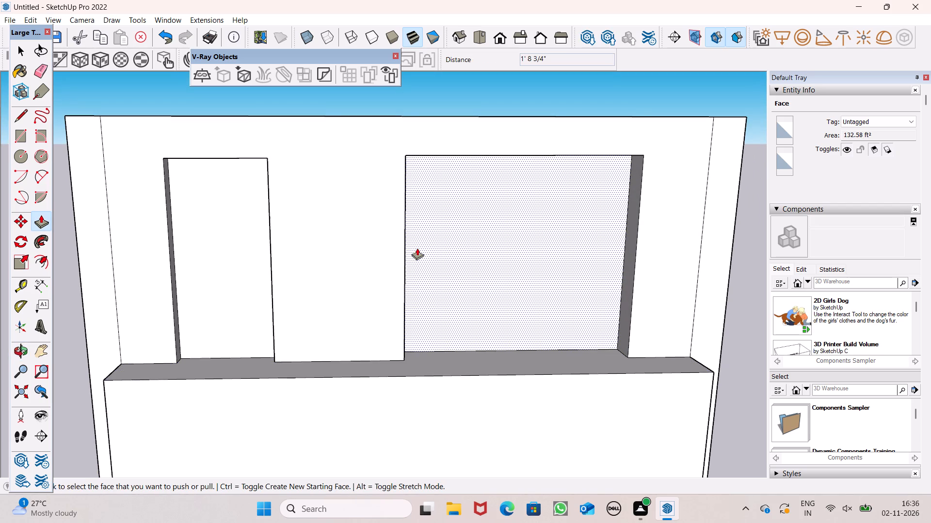
scroll(411, 245, down, 4)
key(space)
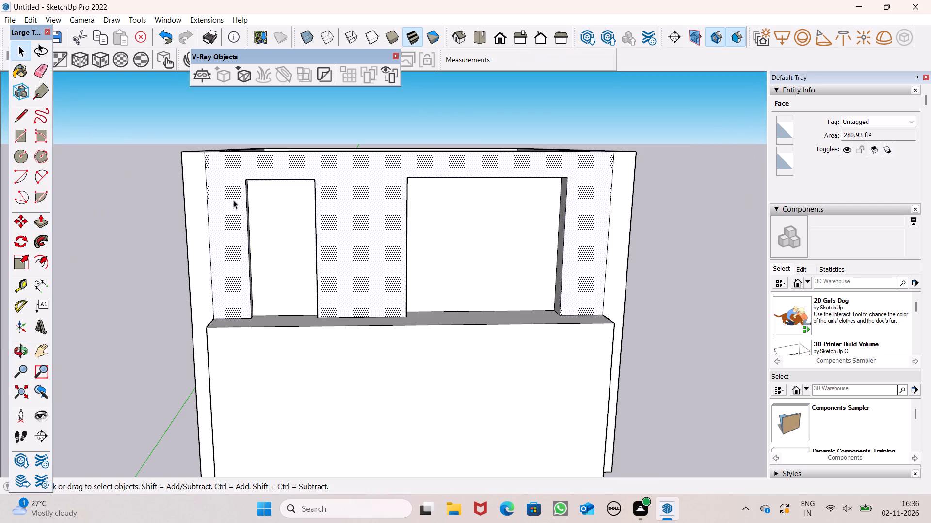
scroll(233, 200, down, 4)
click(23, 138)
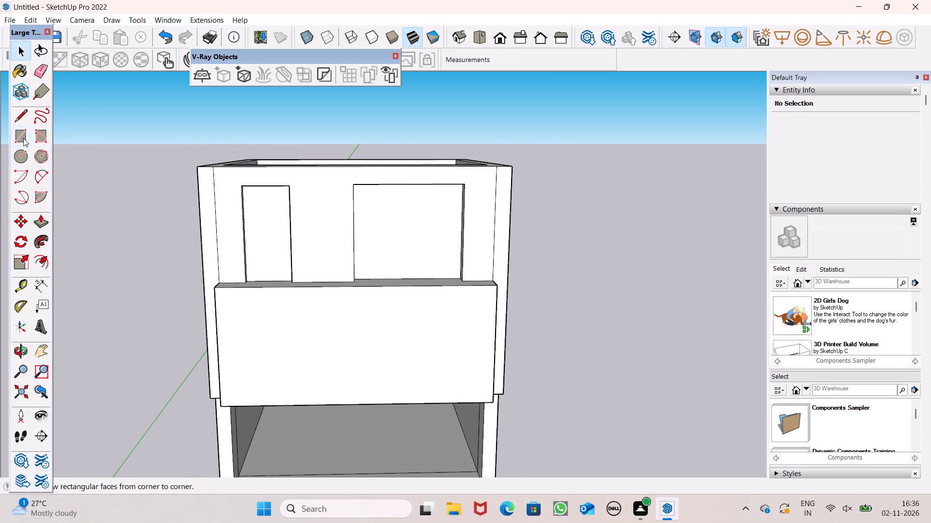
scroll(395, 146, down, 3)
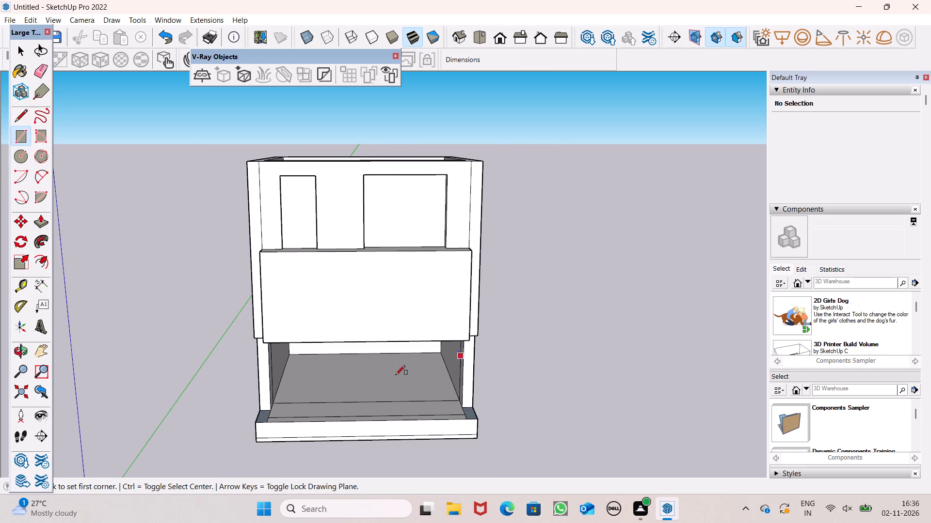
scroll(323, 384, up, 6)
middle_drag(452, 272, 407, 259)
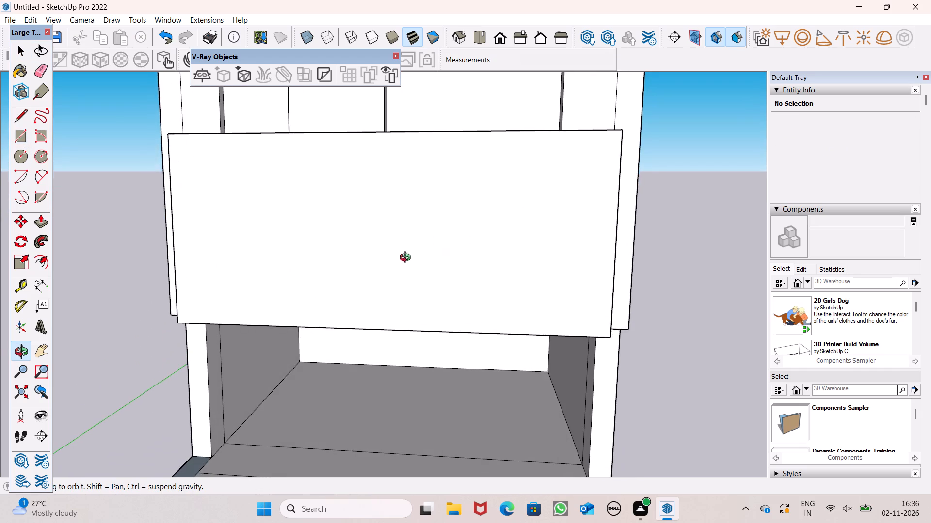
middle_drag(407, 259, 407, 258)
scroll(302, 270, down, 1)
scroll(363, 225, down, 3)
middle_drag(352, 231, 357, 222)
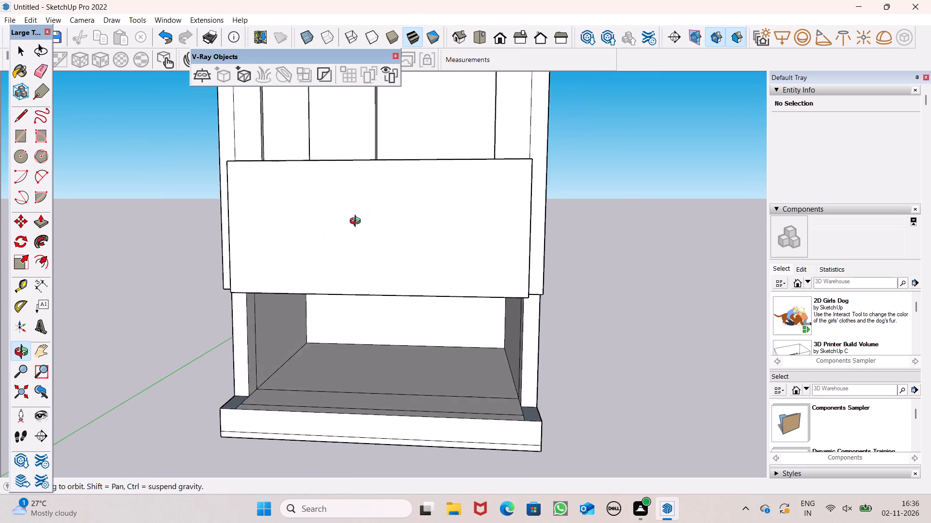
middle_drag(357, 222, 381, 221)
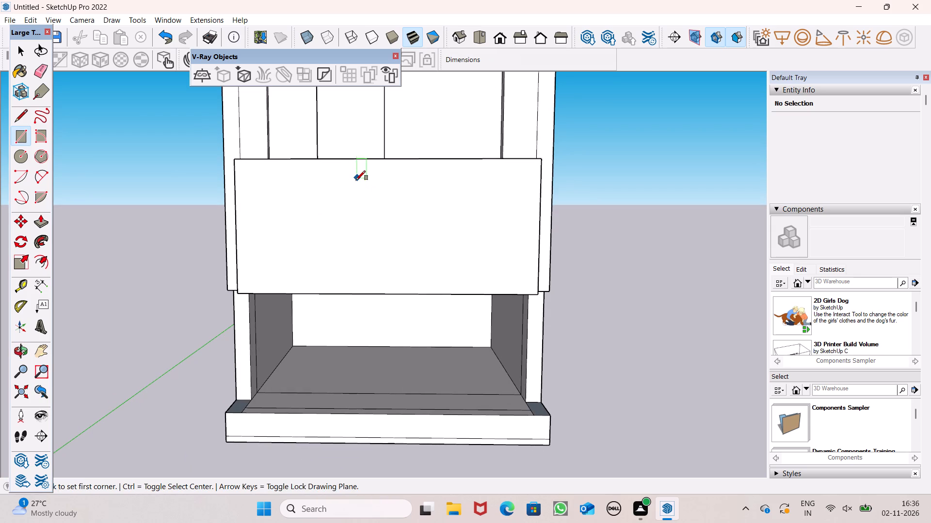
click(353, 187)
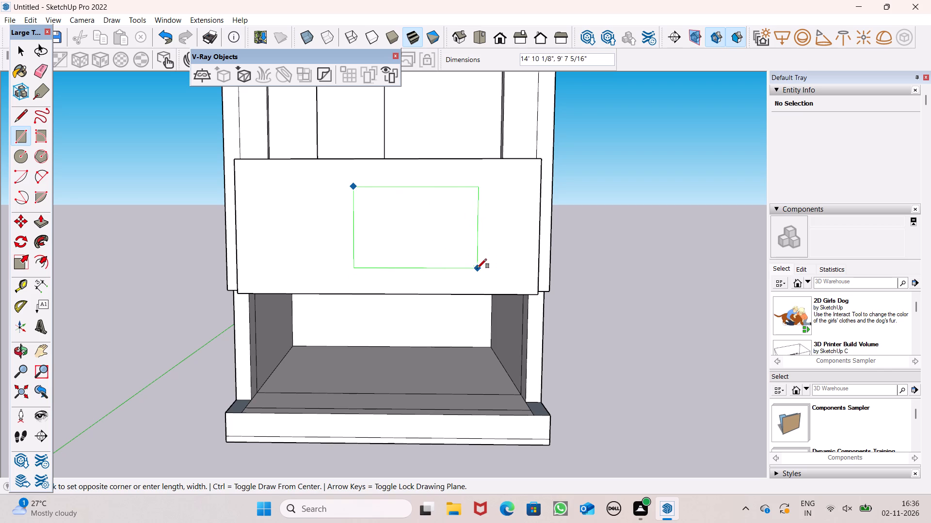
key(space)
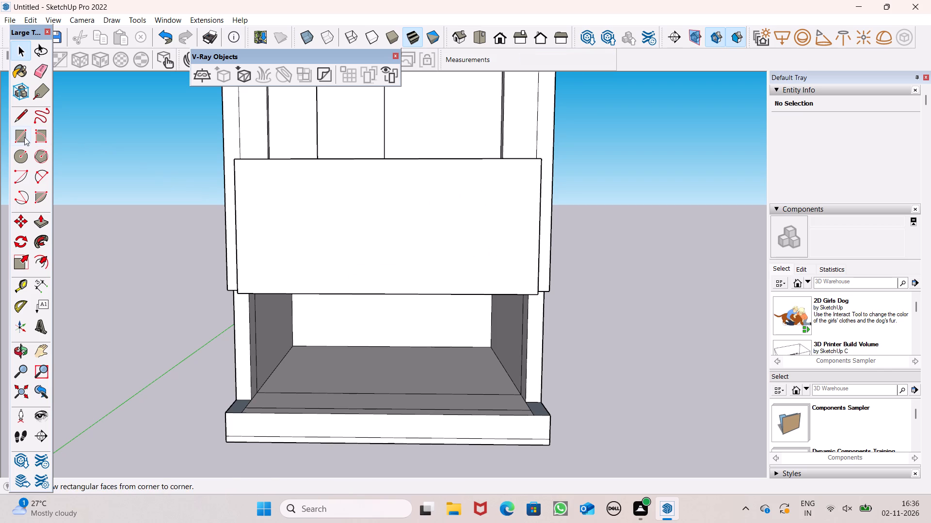
Draw a rectangle about 15' 7" wide and 10' 6" high on the projecting second storey's front face, right of centre.
click(24, 137)
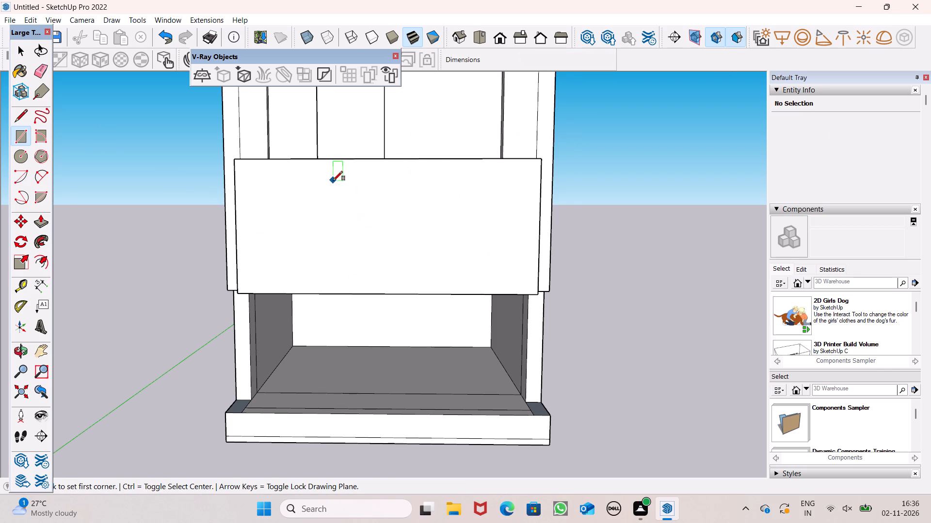
scroll(347, 176, up, 1)
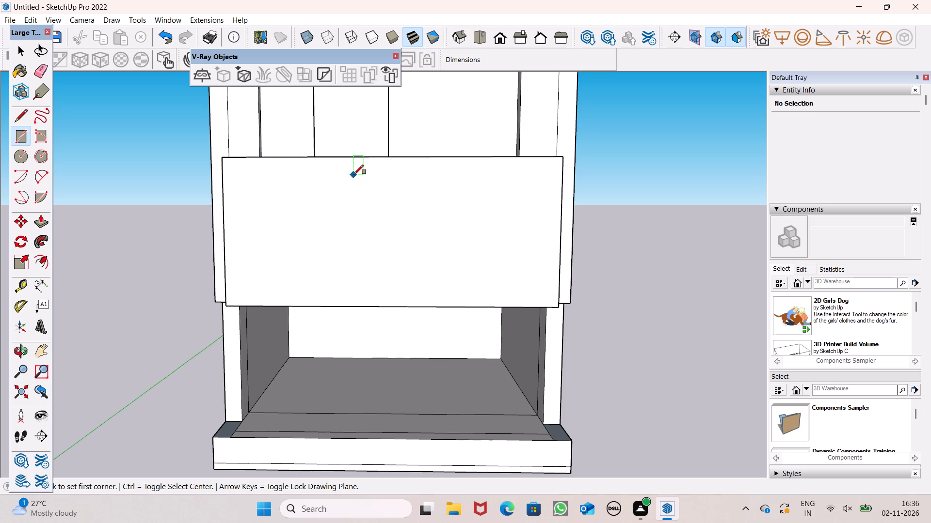
click(349, 180)
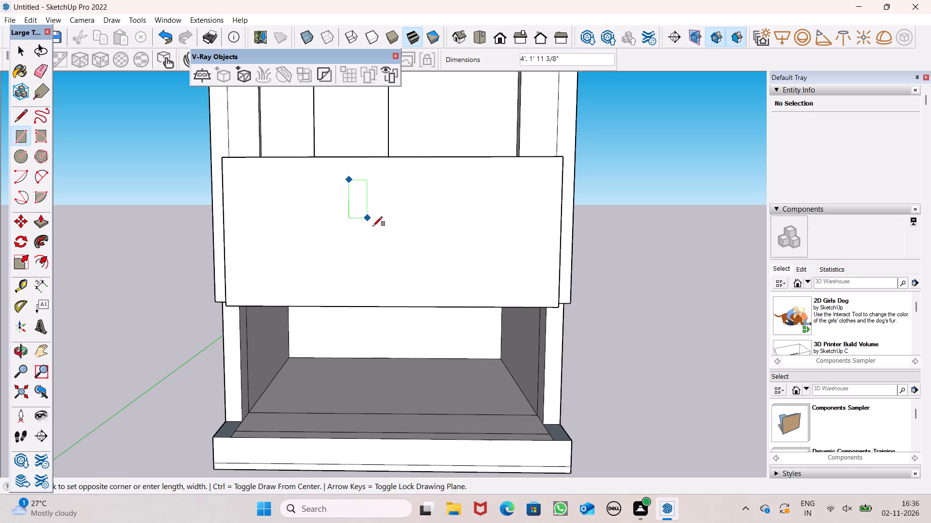
click(494, 278)
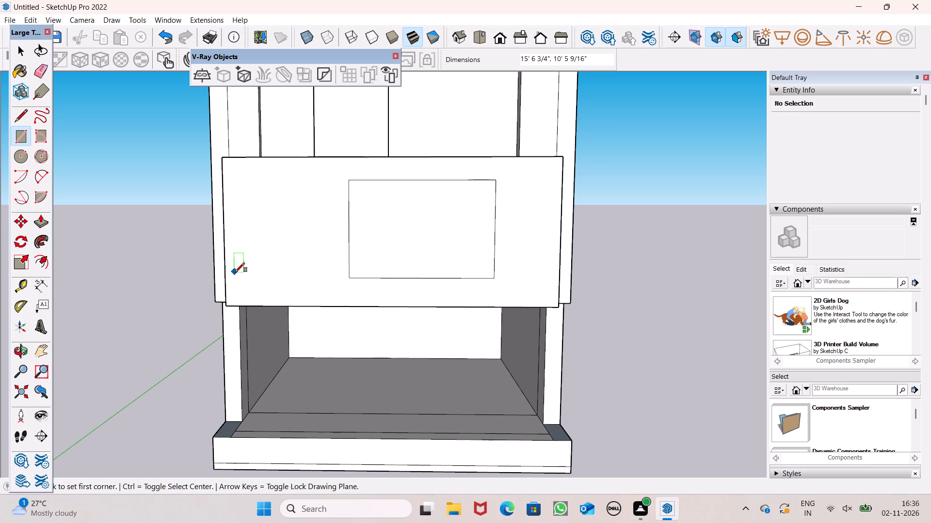
key(space)
Move the rectangle on the second storey's front face slightly sideways toward the left end of the face.
scroll(409, 244, up, 2)
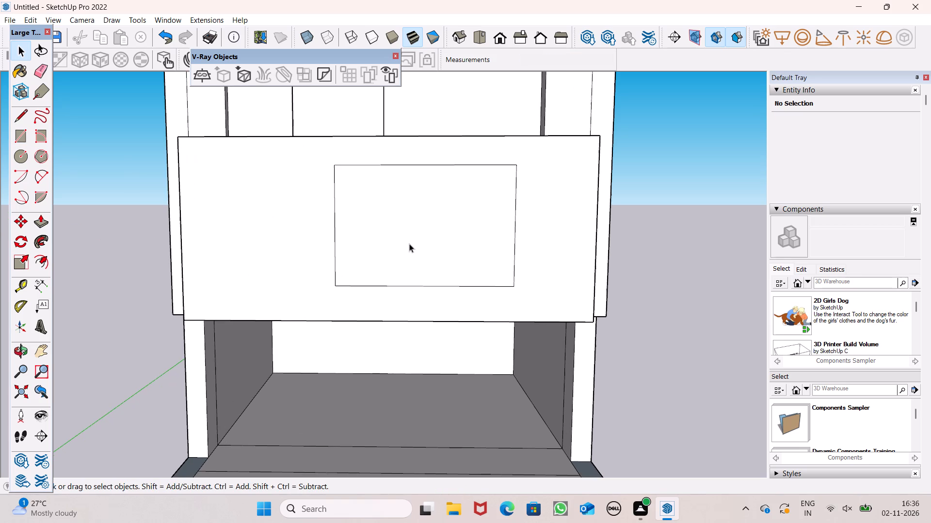
double_click(409, 244)
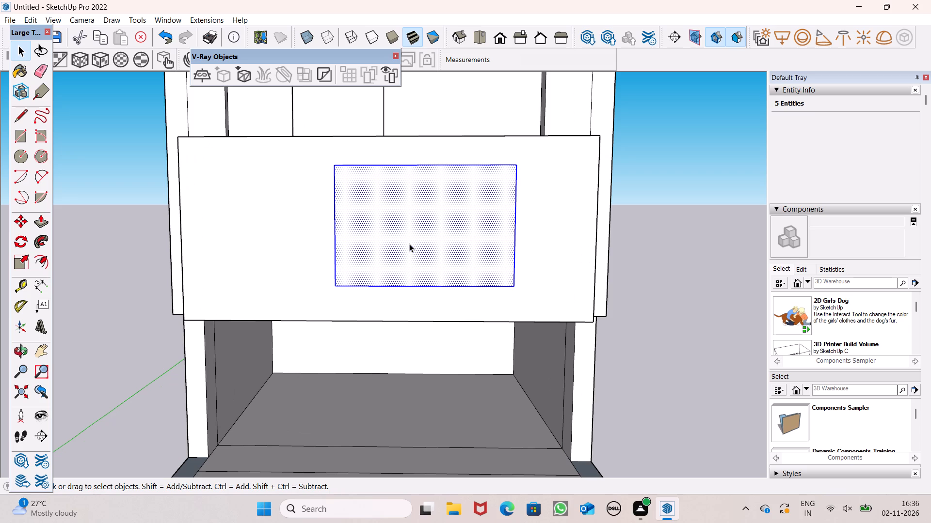
key(m)
key(Return)
drag(409, 244, 406, 235)
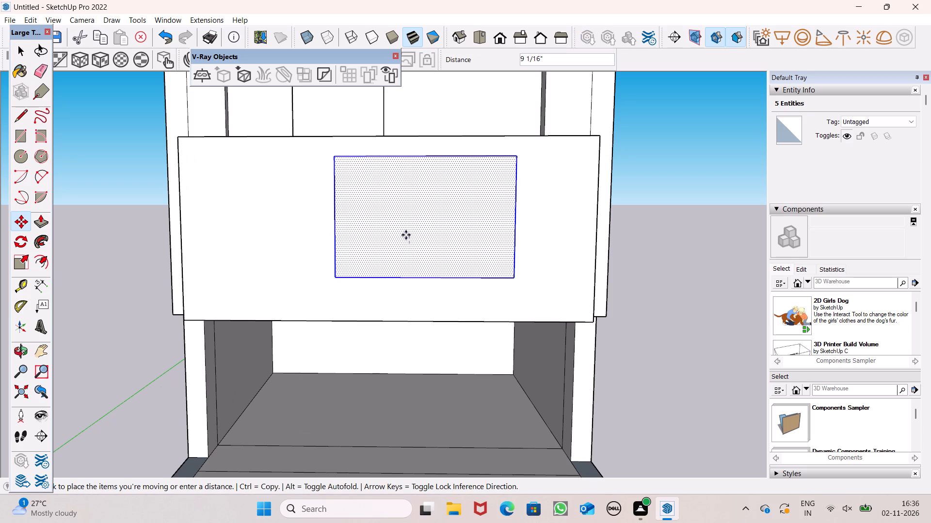
drag(406, 235, 402, 241)
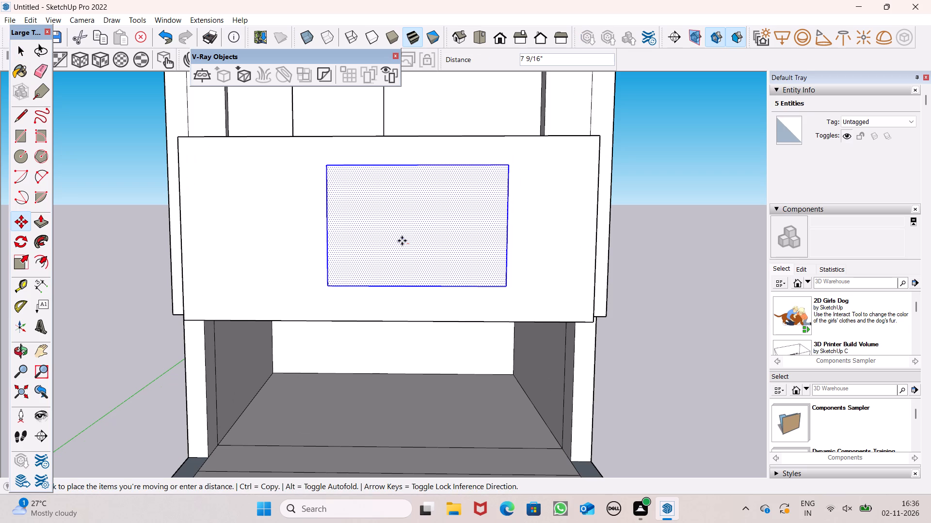
drag(402, 241, 404, 241)
key(space)
scroll(396, 242, down, 3)
click(142, 231)
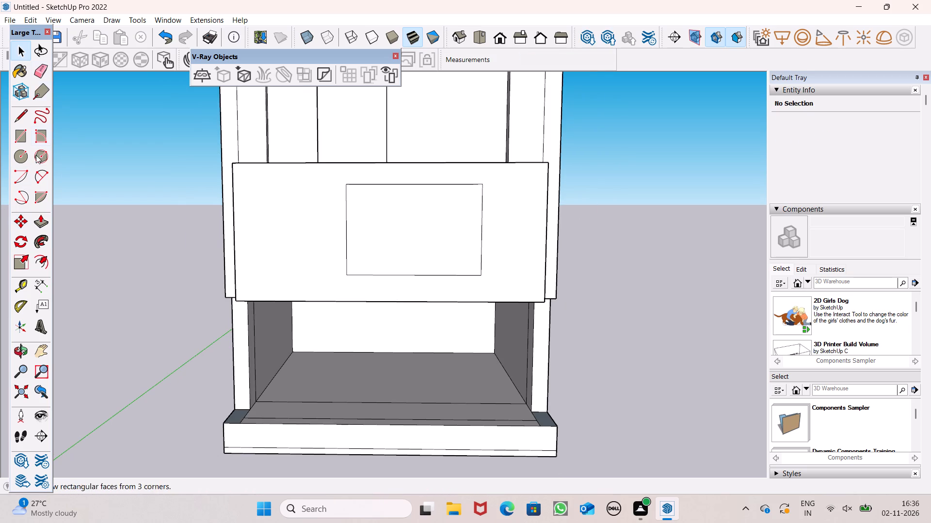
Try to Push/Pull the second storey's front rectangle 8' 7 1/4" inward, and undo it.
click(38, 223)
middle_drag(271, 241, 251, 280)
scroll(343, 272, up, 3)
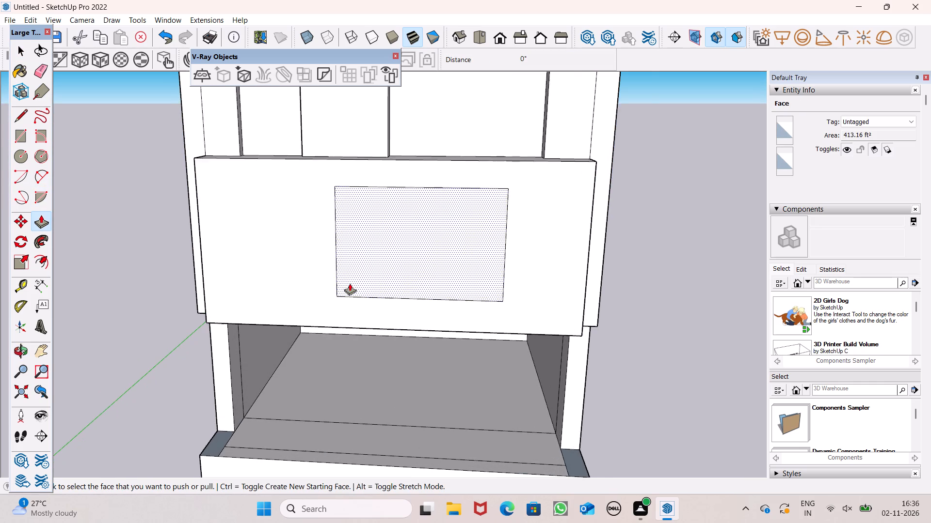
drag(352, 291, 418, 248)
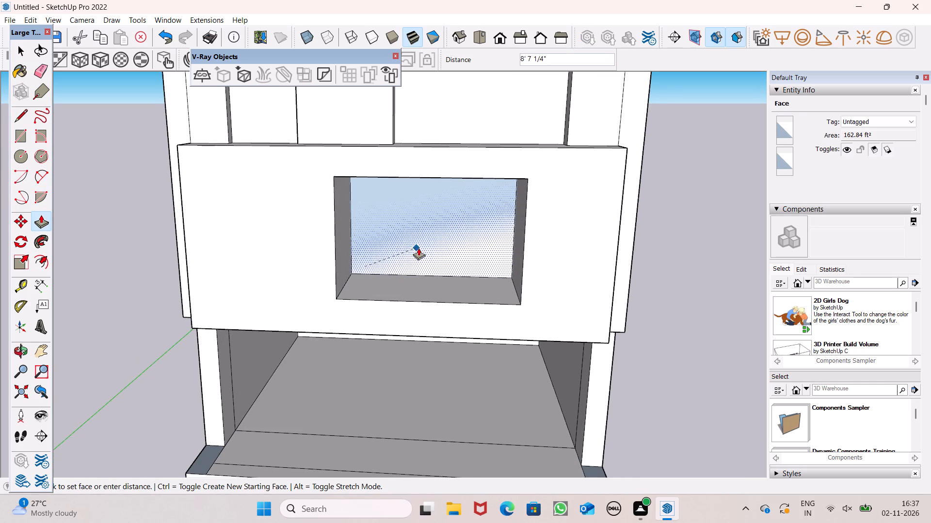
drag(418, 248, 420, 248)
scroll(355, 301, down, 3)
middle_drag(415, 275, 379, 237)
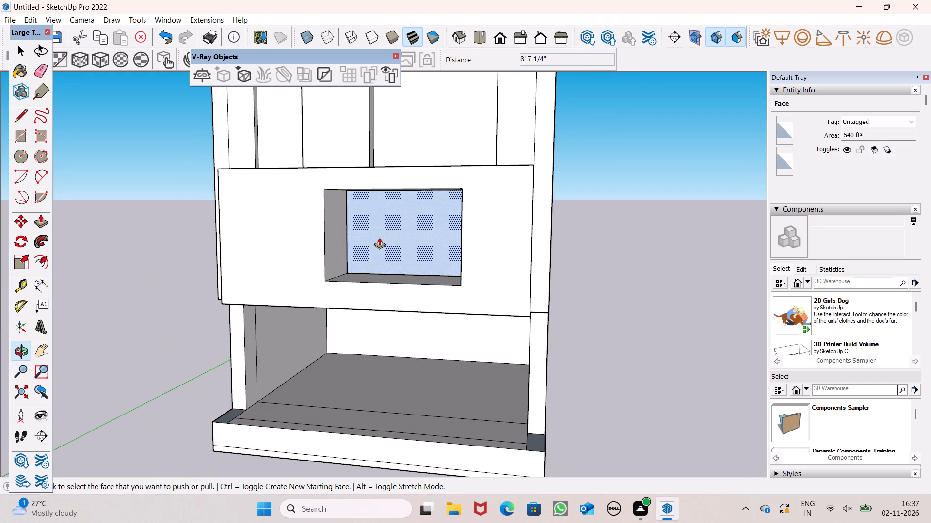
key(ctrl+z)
Push/Pull the rectangle on the second storey's front face deep inward to form a window opening, and inspect the shell from above.
drag(339, 266, 428, 227)
middle_drag(390, 286, 407, 278)
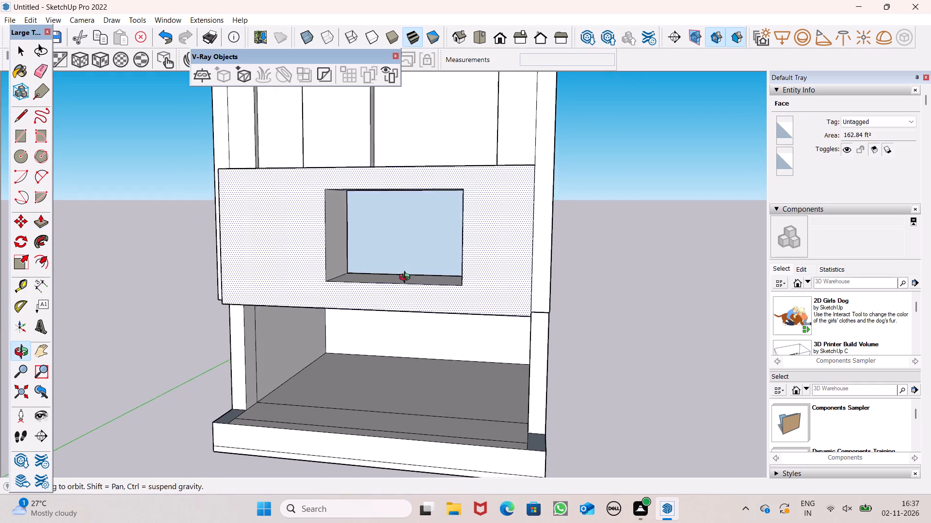
middle_drag(407, 278, 0, 459)
scroll(360, 321, up, 1)
middle_drag(360, 321, 211, 391)
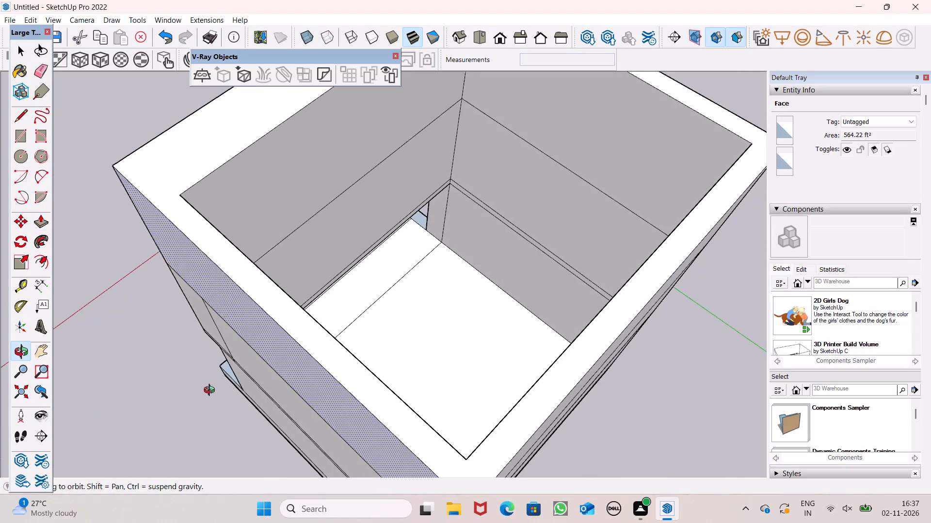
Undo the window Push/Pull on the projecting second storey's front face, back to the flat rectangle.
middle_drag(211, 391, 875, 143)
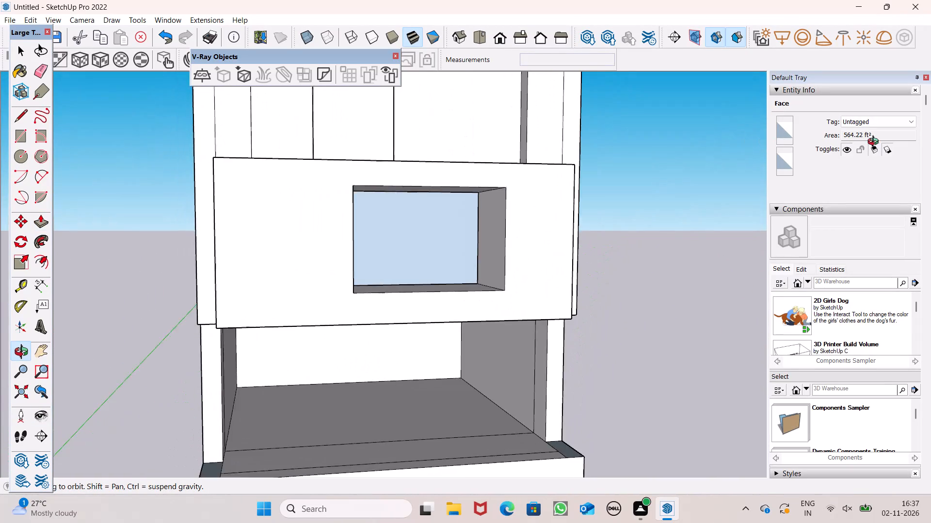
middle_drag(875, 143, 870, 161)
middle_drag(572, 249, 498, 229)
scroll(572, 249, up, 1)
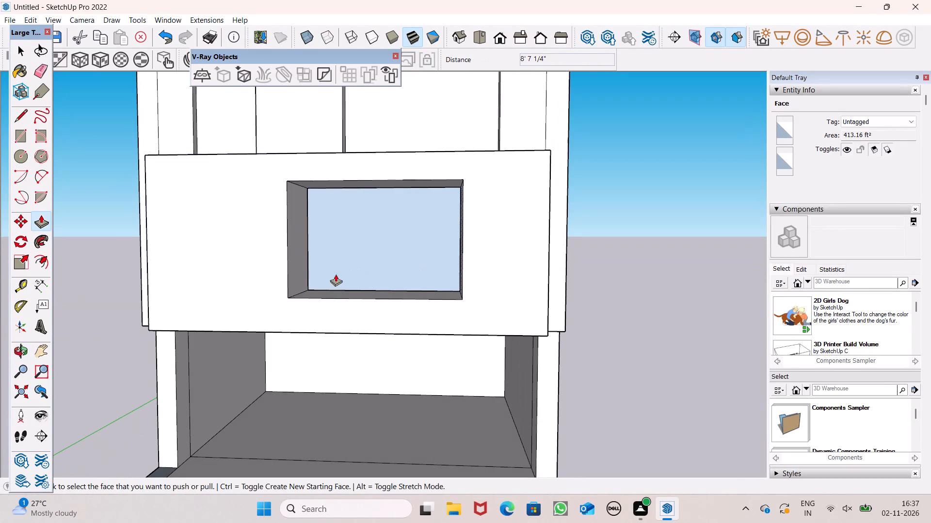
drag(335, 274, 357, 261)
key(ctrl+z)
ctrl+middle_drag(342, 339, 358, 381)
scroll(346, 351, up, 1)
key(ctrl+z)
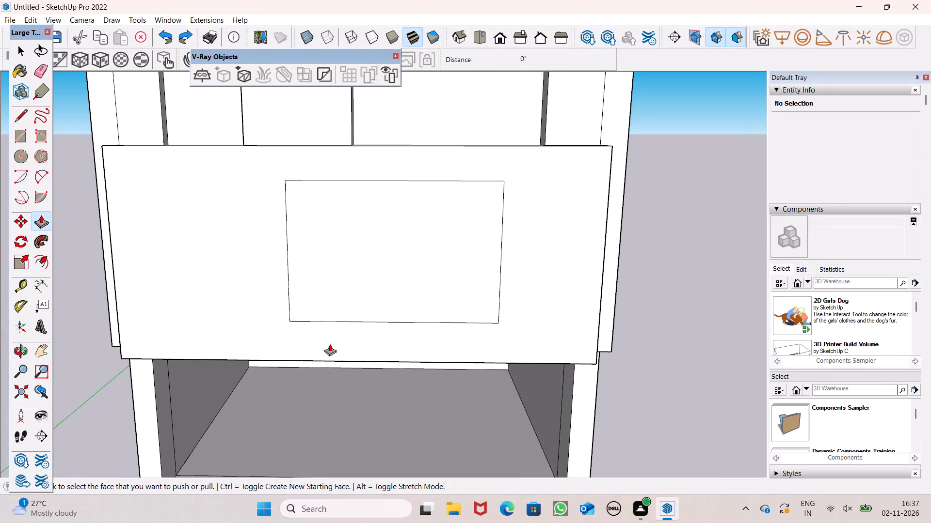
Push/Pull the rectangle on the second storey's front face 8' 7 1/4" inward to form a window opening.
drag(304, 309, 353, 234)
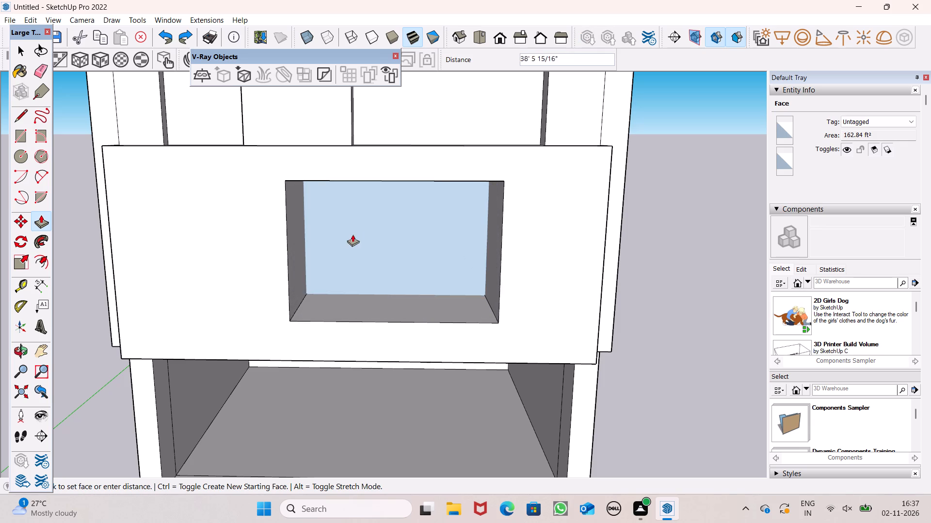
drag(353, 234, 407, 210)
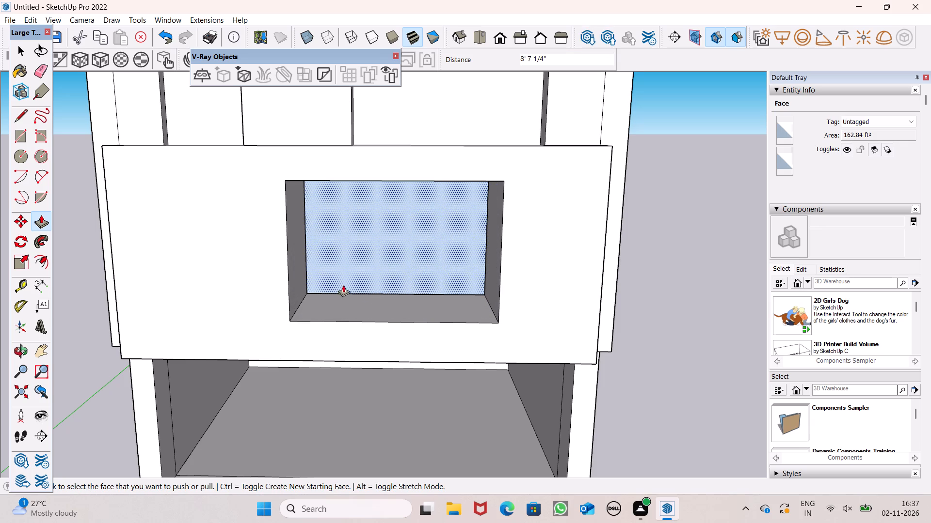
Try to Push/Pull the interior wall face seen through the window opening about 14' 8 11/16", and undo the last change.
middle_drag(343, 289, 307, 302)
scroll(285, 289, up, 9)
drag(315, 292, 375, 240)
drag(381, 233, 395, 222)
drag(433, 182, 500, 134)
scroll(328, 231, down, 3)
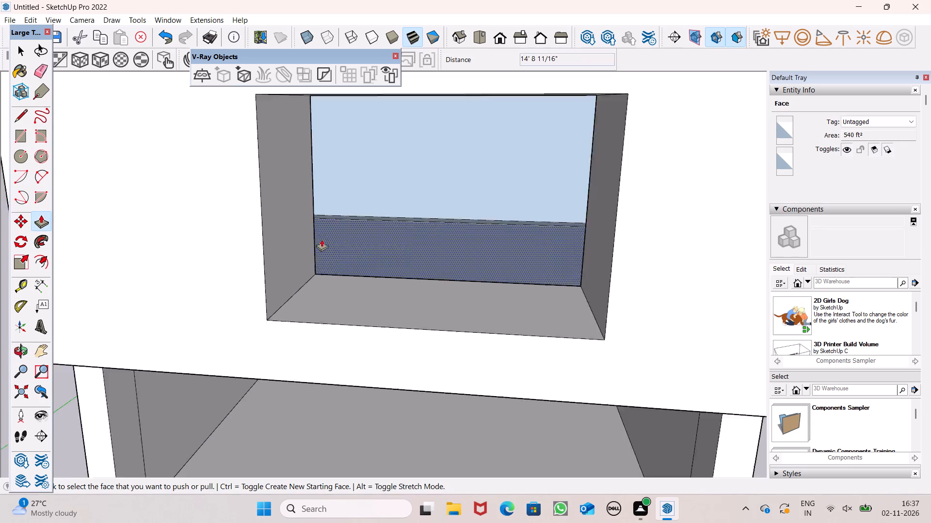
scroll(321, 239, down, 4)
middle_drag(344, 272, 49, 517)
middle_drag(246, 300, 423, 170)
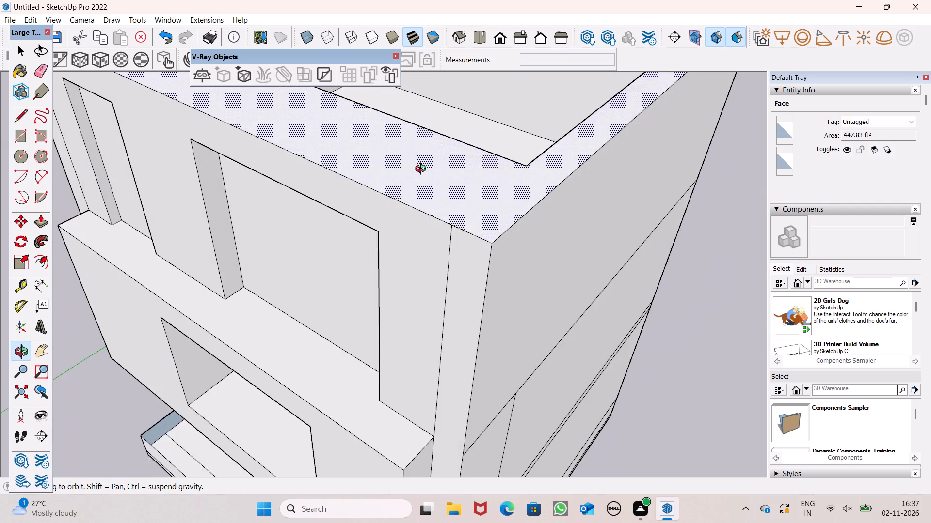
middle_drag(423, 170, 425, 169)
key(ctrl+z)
Examine the shell's interior from above and the second-storey window opening from the front and below.
scroll(402, 217, down, 4)
middle_drag(417, 204, 0, 300)
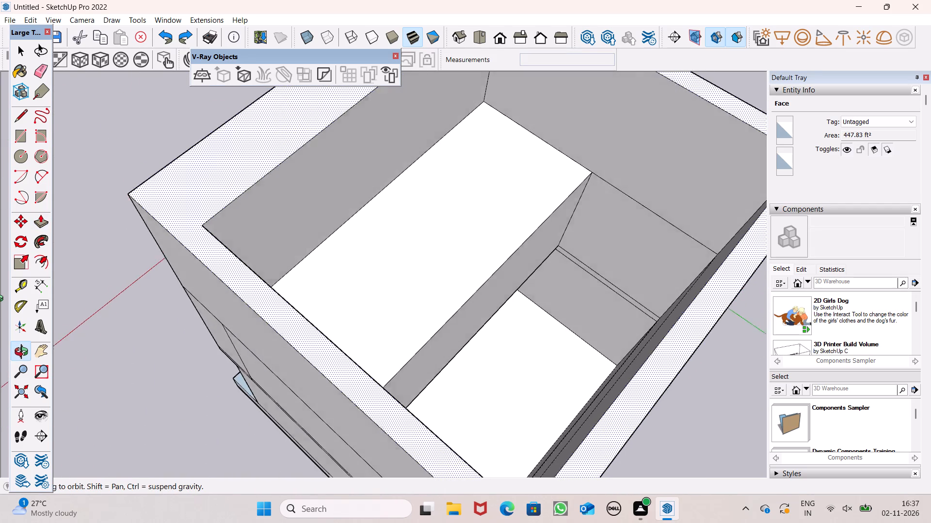
middle_drag(0, 300, 0, 299)
scroll(431, 305, down, 2)
middle_drag(480, 315, 299, 323)
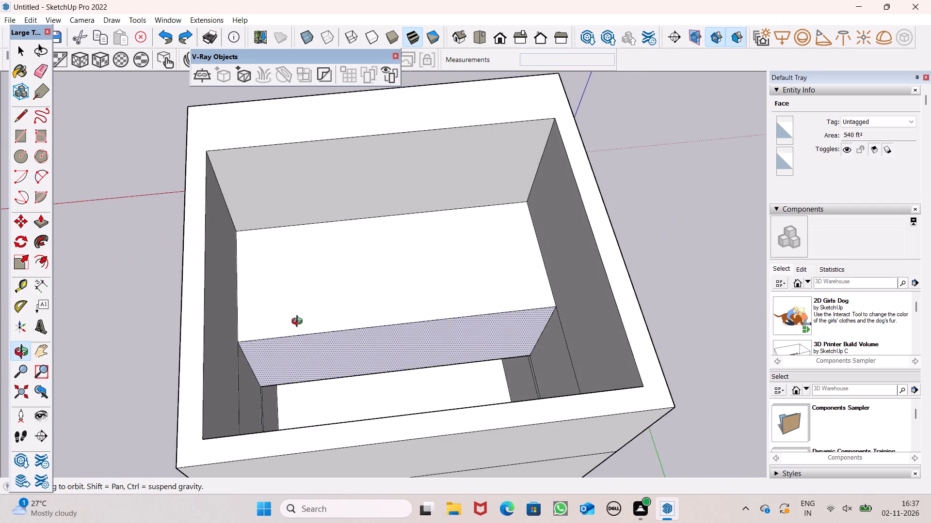
middle_drag(299, 323, 930, 239)
middle_drag(413, 327, 586, 161)
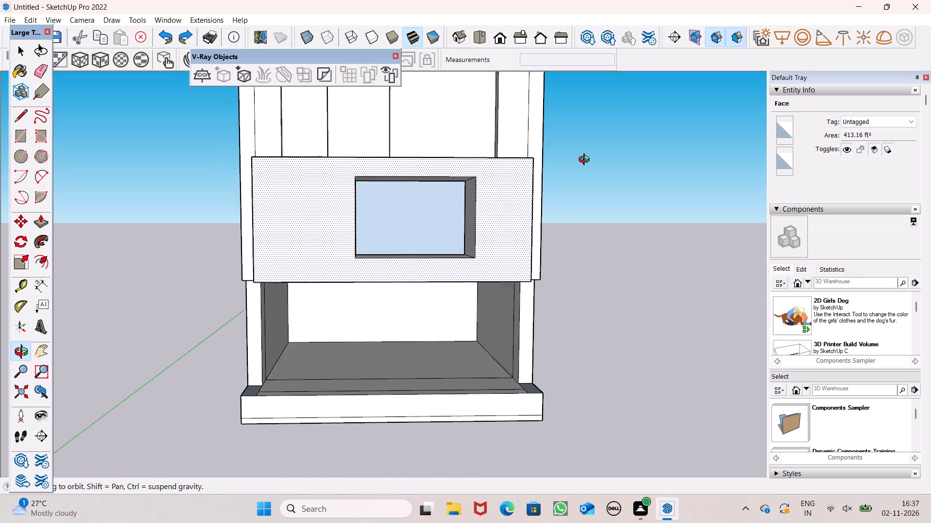
middle_drag(586, 161, 357, 62)
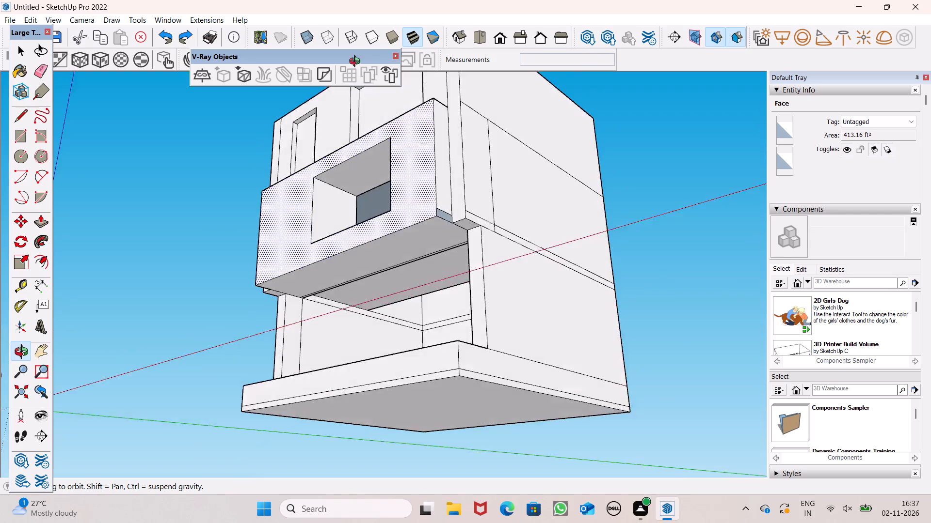
middle_drag(357, 62, 471, 171)
scroll(470, 179, up, 1)
key(space)
scroll(195, 247, down, 6)
middle_drag(262, 249, 160, 332)
scroll(232, 283, up, 1)
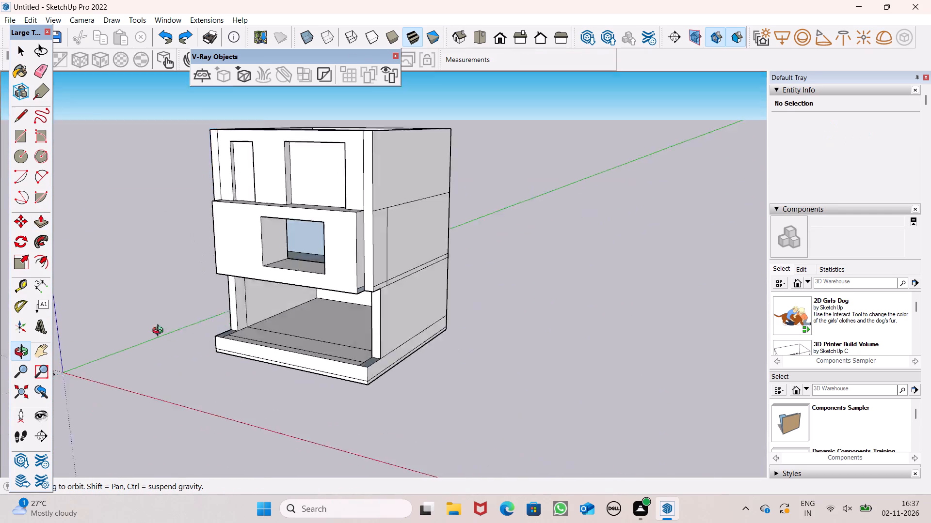
middle_drag(160, 332, 349, 225)
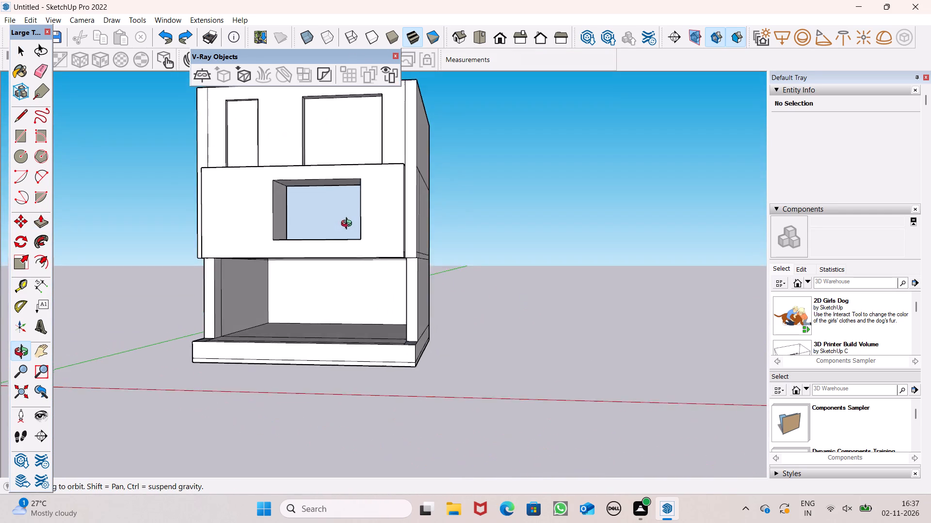
middle_drag(349, 225, 262, 373)
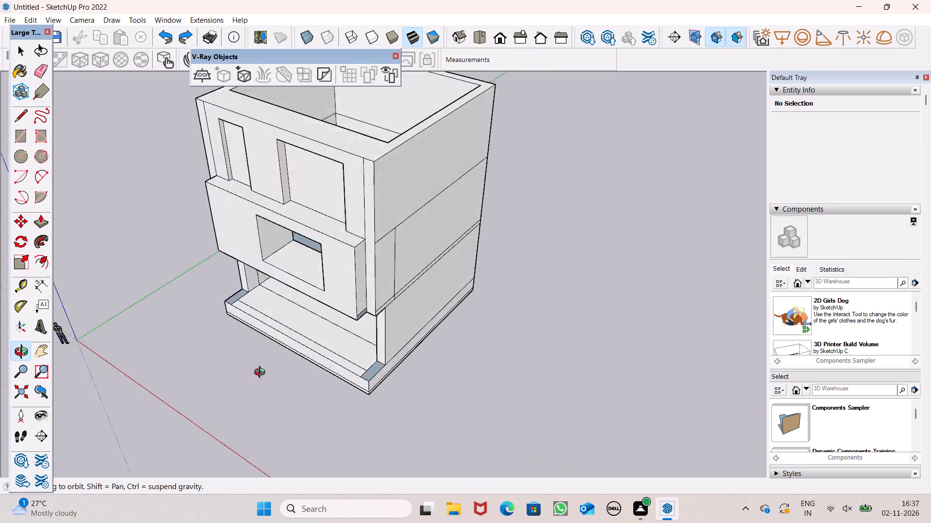
middle_drag(262, 373, 368, 277)
scroll(369, 278, up, 1)
scroll(316, 243, up, 10)
middle_drag(272, 268, 261, 292)
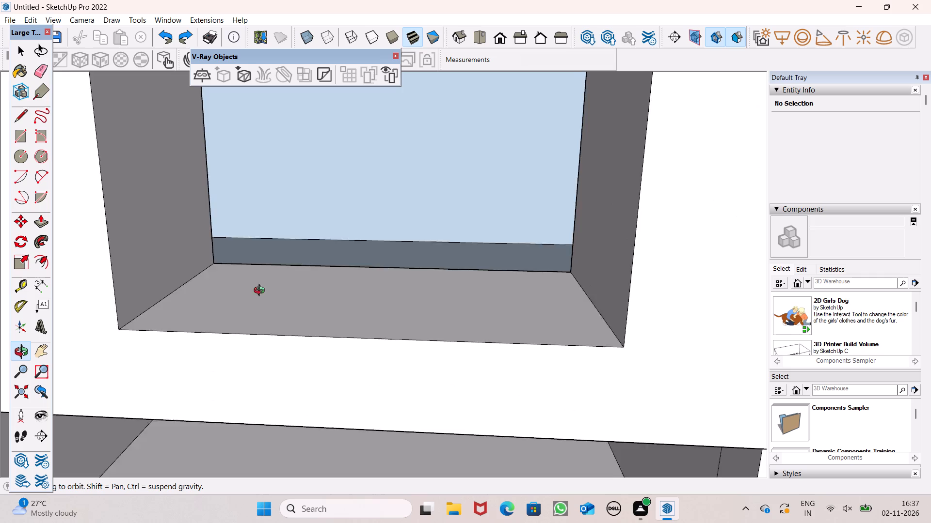
middle_drag(261, 292, 277, 301)
scroll(291, 241, down, 6)
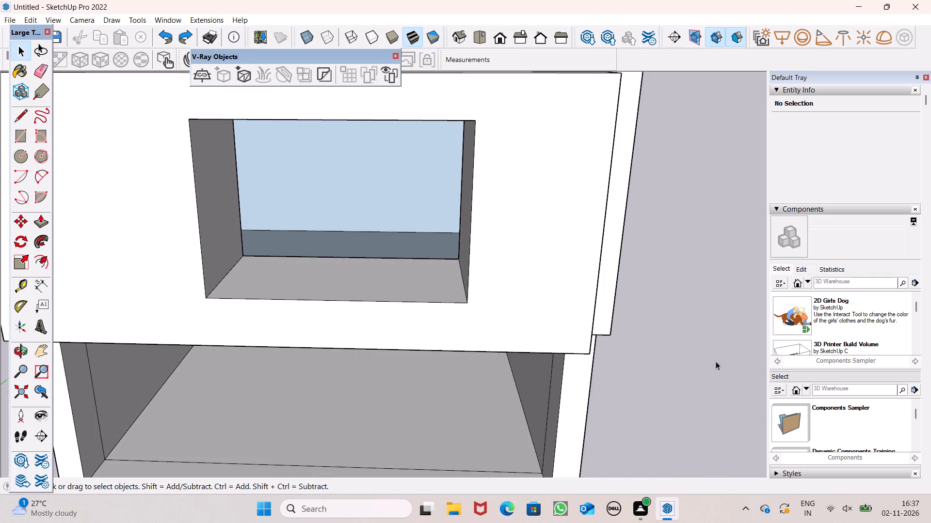
scroll(818, 337, down, 2)
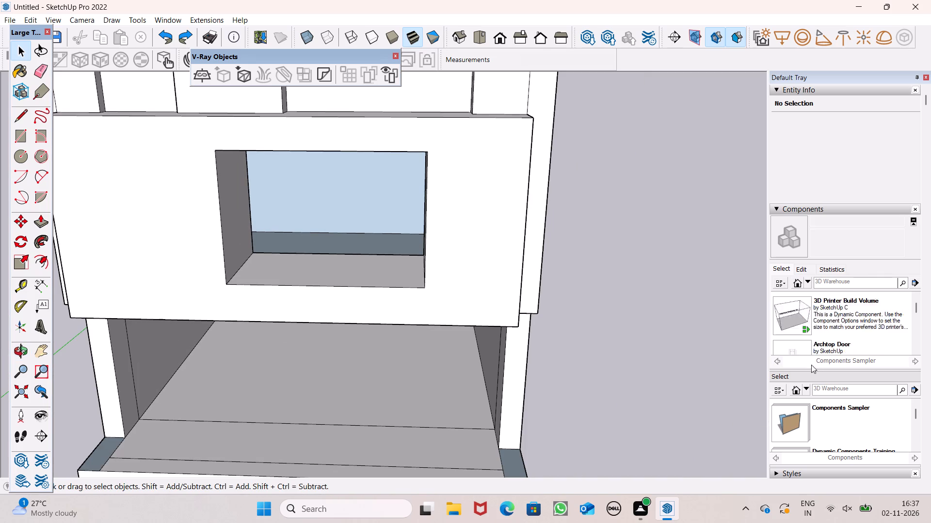
middle_drag(379, 364, 152, 522)
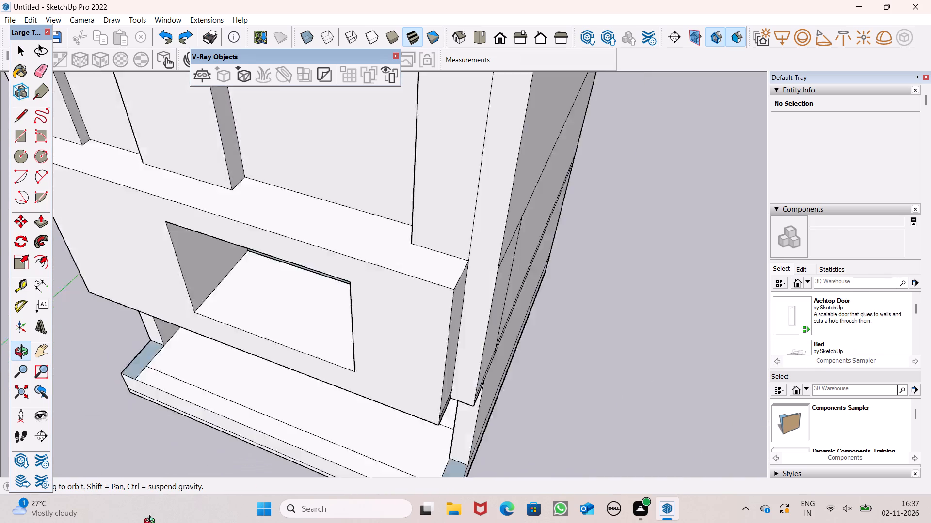
middle_drag(152, 522, 170, 521)
scroll(103, 120, down, 4)
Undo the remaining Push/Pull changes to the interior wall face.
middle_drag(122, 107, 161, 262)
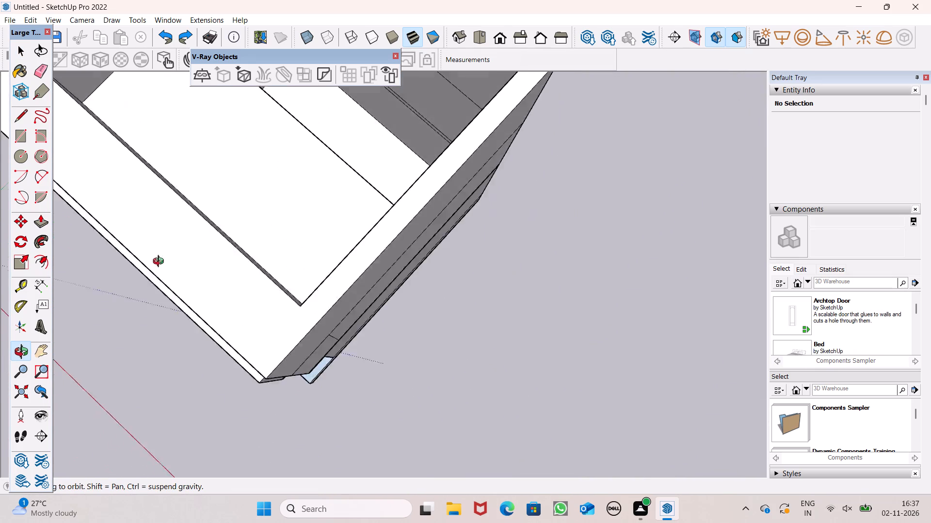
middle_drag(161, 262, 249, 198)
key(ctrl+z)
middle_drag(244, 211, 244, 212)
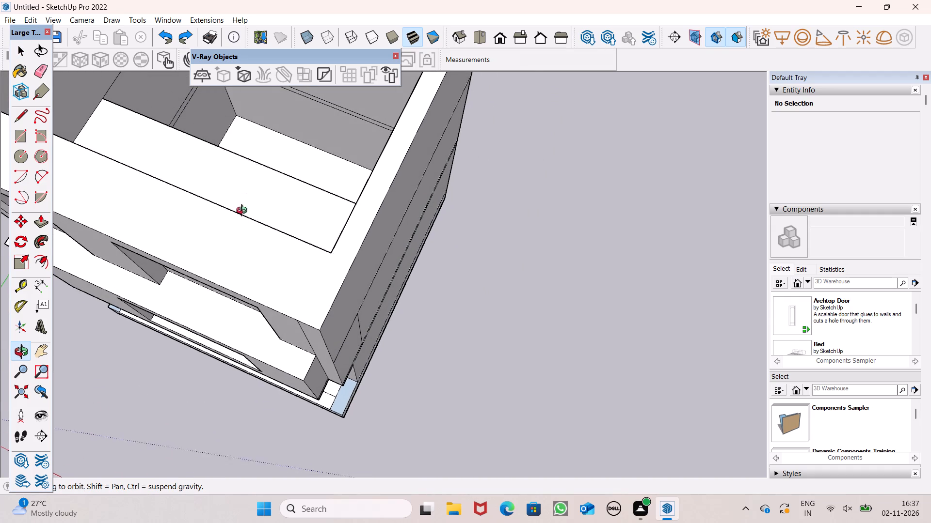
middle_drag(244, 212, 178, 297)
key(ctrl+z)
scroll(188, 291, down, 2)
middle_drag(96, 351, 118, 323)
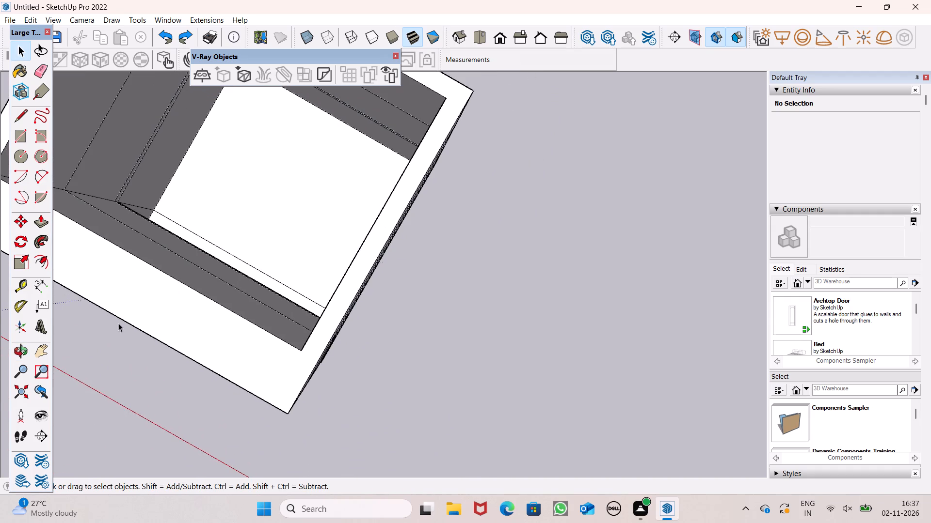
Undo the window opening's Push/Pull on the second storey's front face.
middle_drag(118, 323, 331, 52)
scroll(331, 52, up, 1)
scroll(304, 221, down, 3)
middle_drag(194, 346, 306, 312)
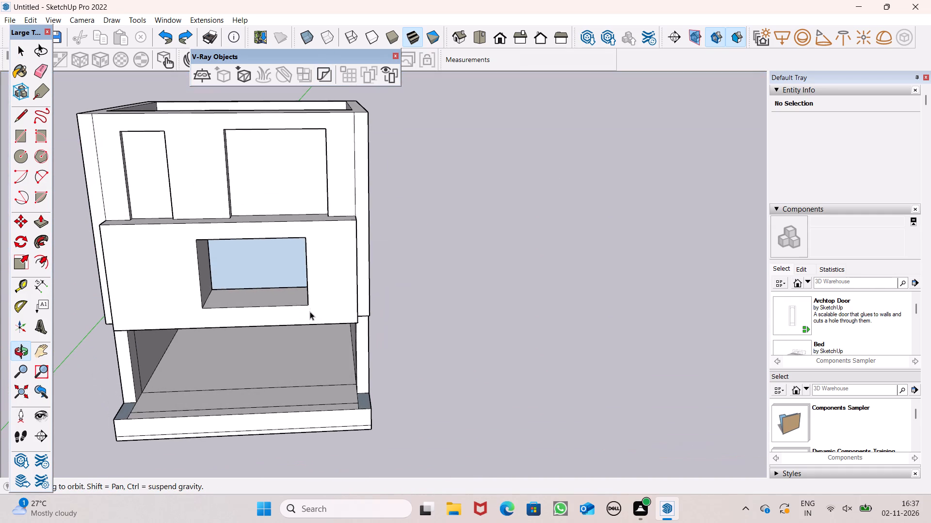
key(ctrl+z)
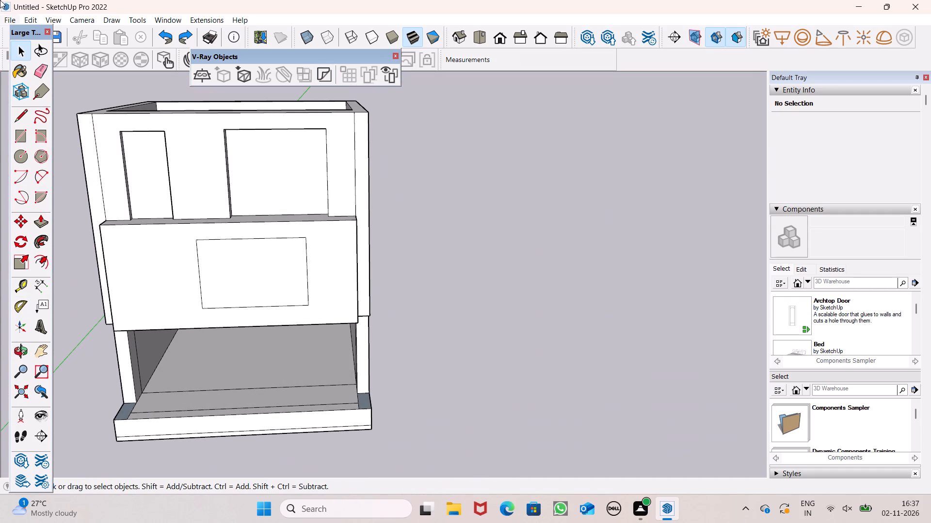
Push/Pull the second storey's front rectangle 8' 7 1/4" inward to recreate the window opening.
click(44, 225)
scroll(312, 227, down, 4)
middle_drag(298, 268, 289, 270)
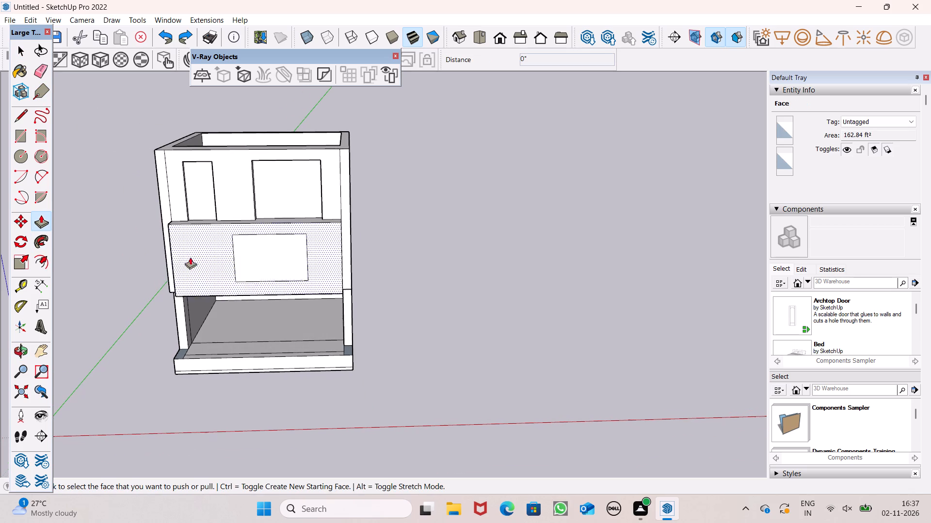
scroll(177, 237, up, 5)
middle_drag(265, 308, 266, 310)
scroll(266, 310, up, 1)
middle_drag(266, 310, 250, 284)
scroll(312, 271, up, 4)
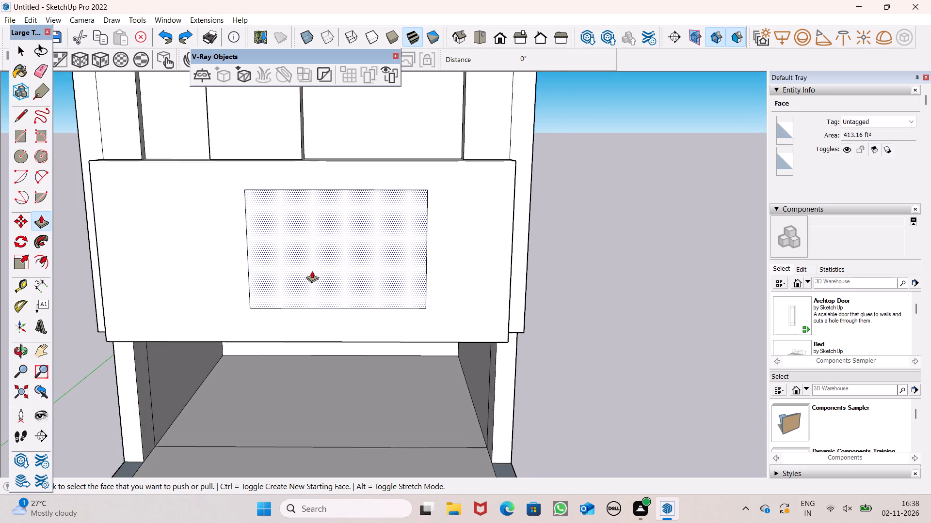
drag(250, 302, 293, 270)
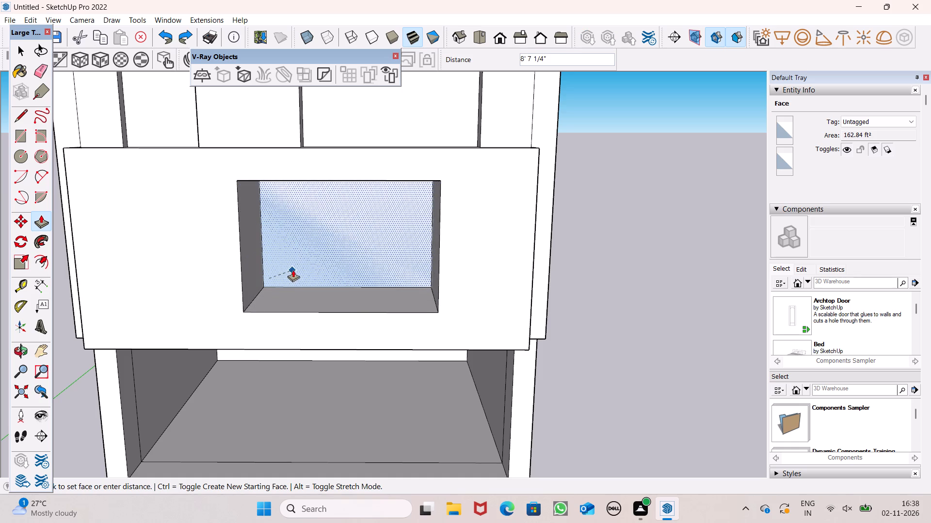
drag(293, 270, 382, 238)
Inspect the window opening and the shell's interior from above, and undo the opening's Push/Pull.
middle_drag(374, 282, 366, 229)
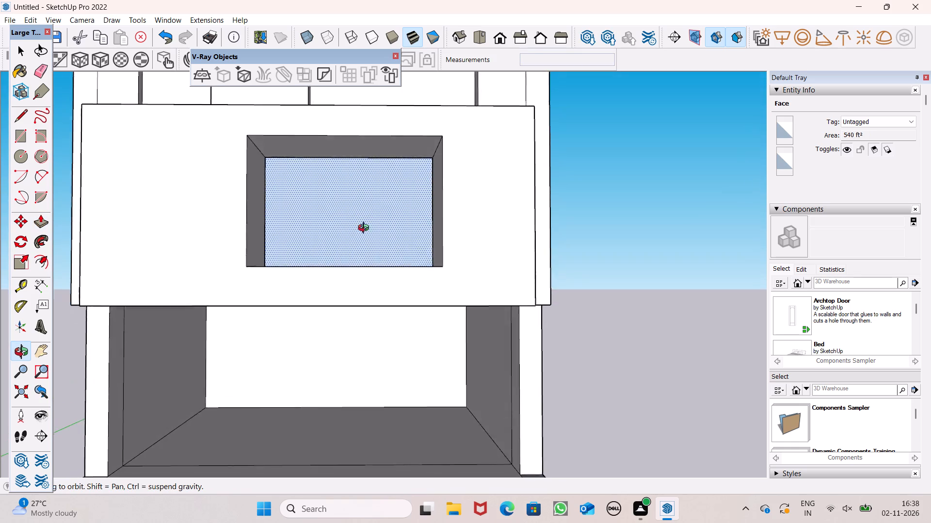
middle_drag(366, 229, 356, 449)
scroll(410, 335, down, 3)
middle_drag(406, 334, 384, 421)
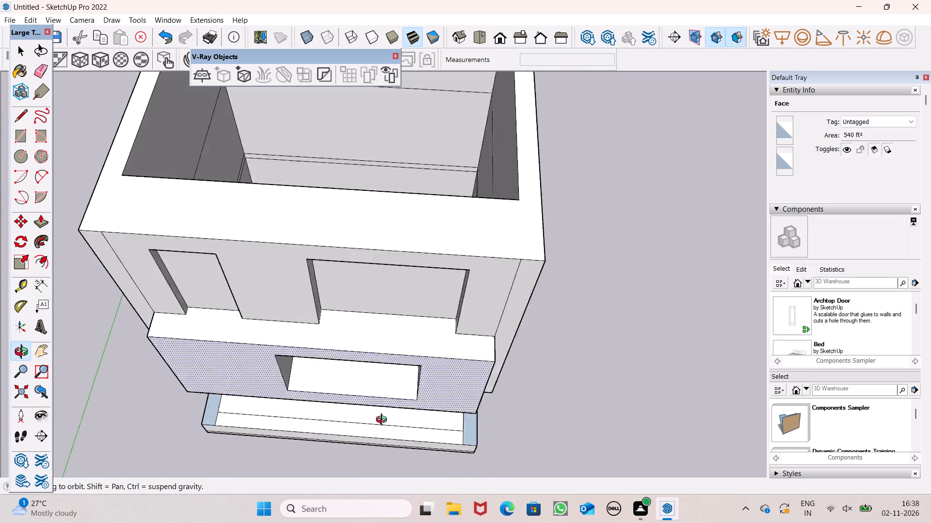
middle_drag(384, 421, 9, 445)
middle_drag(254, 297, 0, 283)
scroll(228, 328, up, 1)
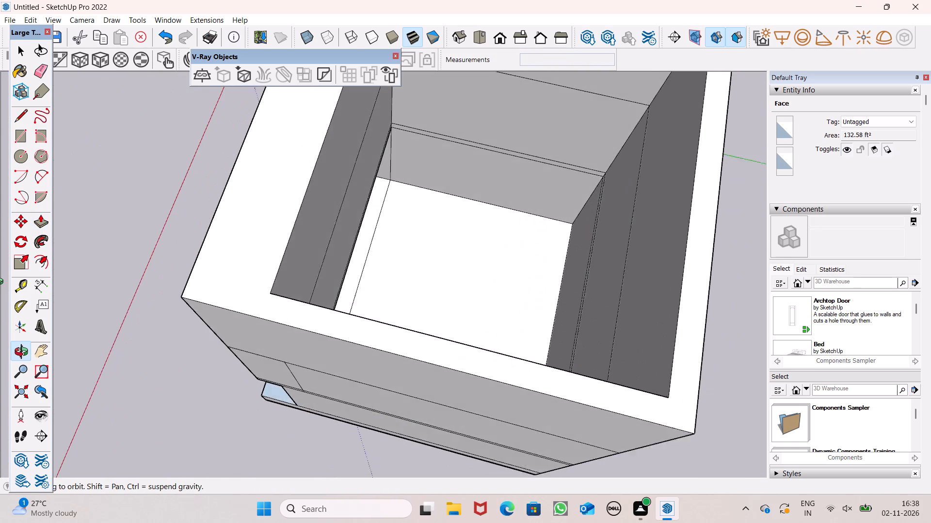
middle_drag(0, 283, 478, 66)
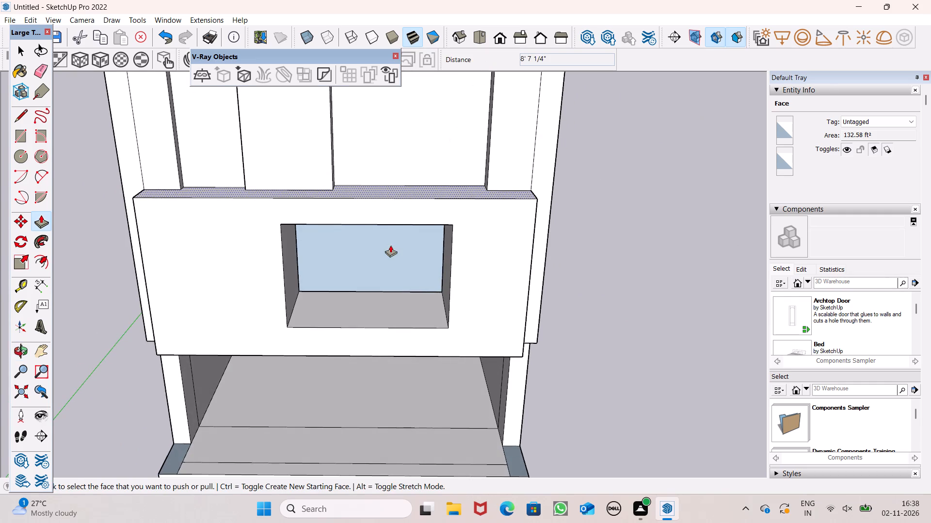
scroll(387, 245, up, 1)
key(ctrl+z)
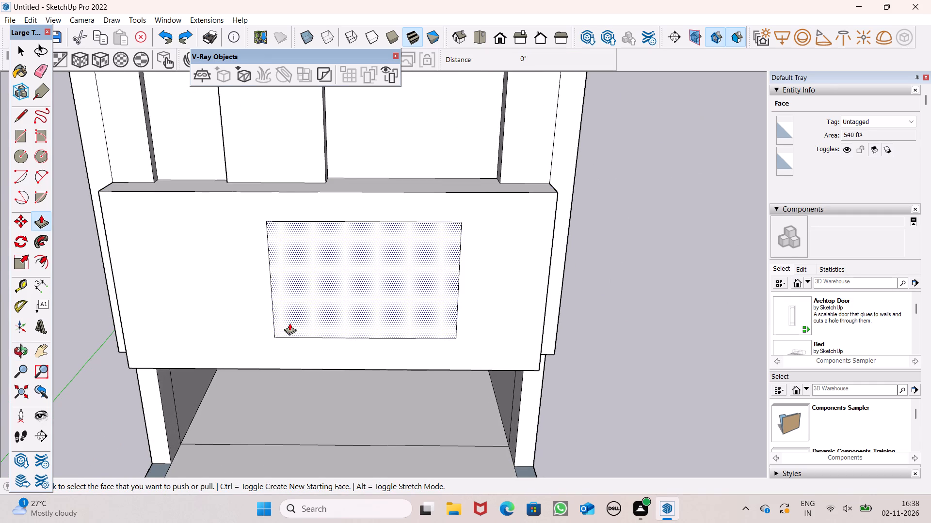
Push/Pull the rectangle on the second storey's front face 8' 7 1/4" inward as a window opening, and inspect it from below.
drag(289, 323, 397, 222)
middle_drag(353, 310, 371, 223)
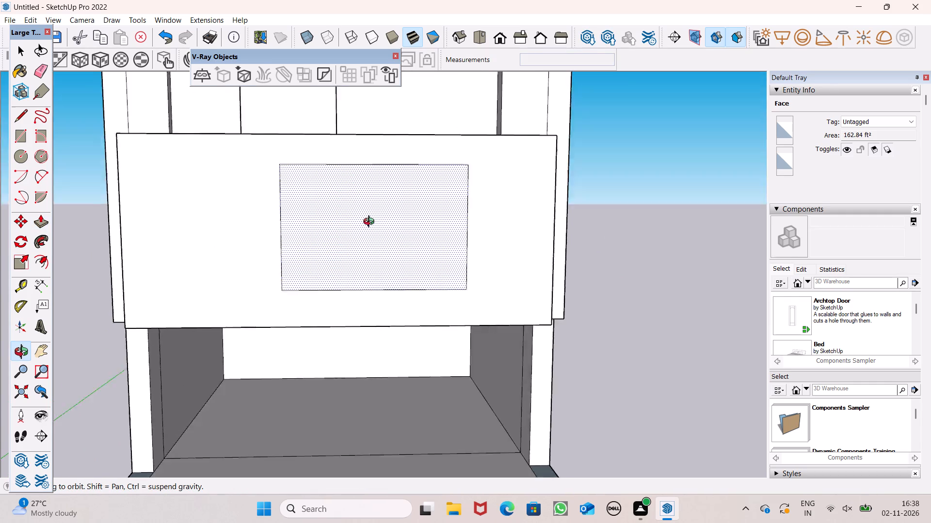
middle_drag(371, 223, 371, 232)
scroll(371, 226, up, 1)
drag(285, 278, 342, 249)
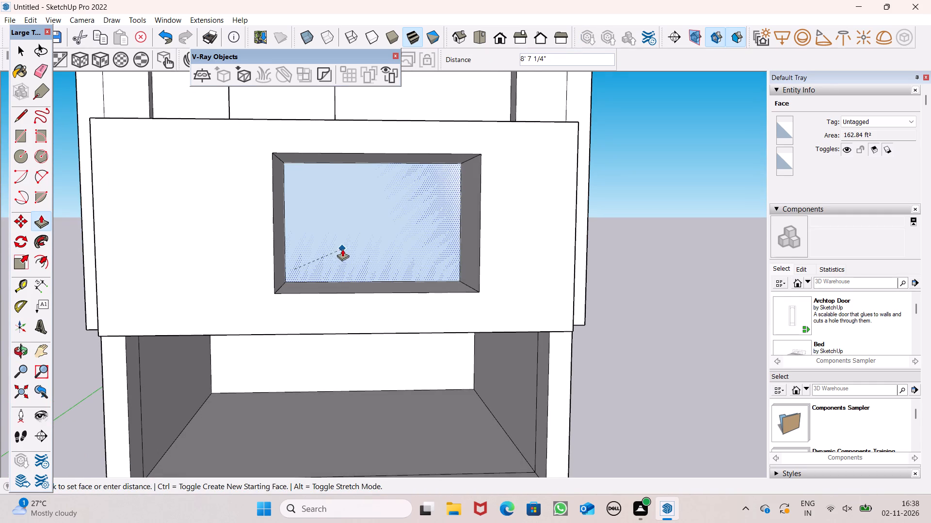
drag(342, 249, 403, 273)
middle_drag(404, 283, 449, 150)
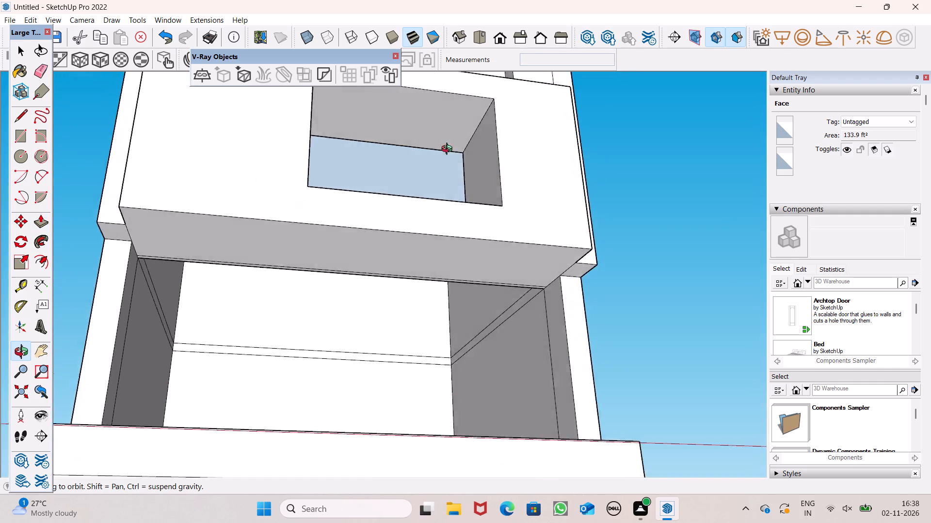
Inspect the second-storey window opening from several sides and undo its Push/Pull.
middle_drag(449, 150, 347, 349)
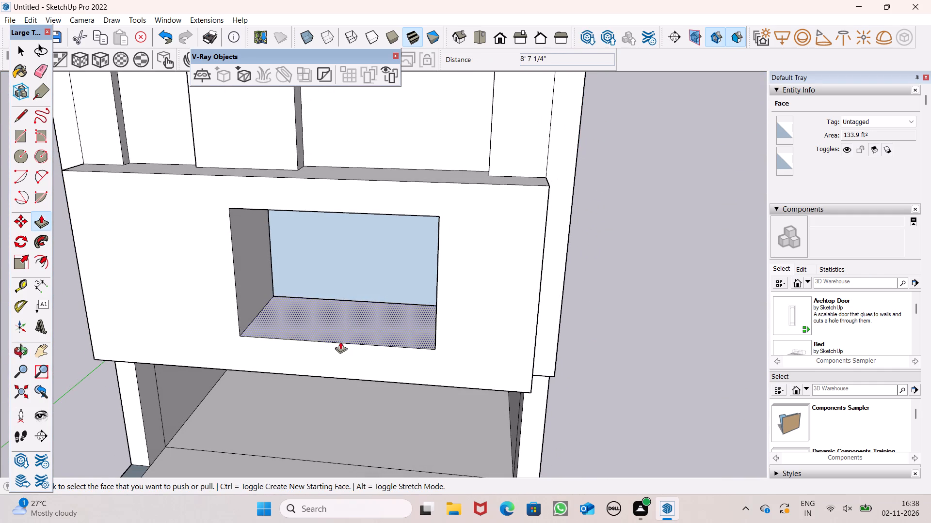
scroll(329, 353, down, 4)
middle_drag(351, 346, 2, 520)
scroll(11, 522, up, 1)
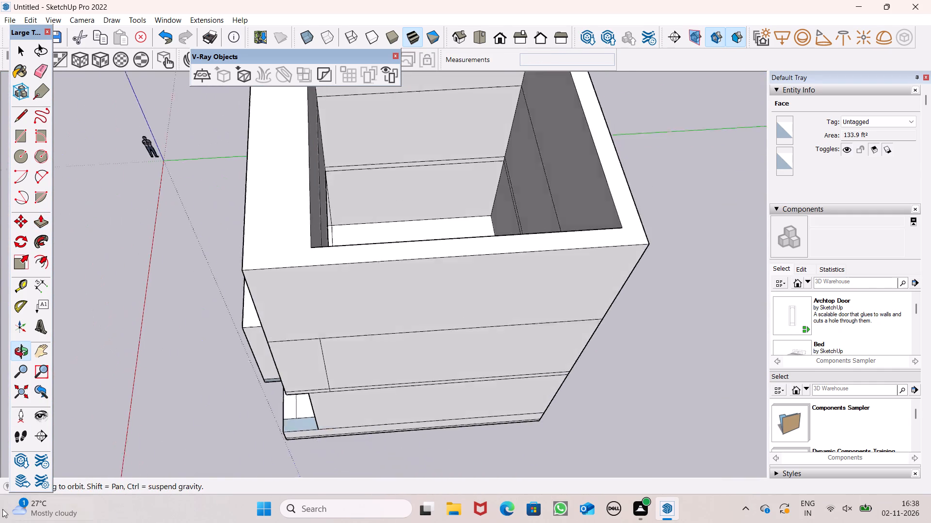
scroll(251, 253, up, 1)
middle_drag(252, 261, 321, 211)
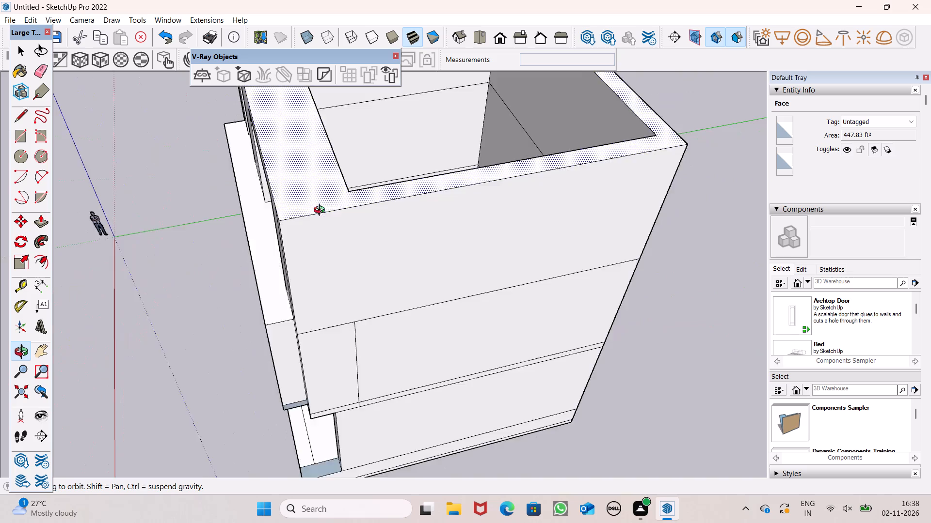
middle_drag(321, 211, 537, 138)
middle_drag(303, 304, 428, 239)
scroll(352, 265, up, 1)
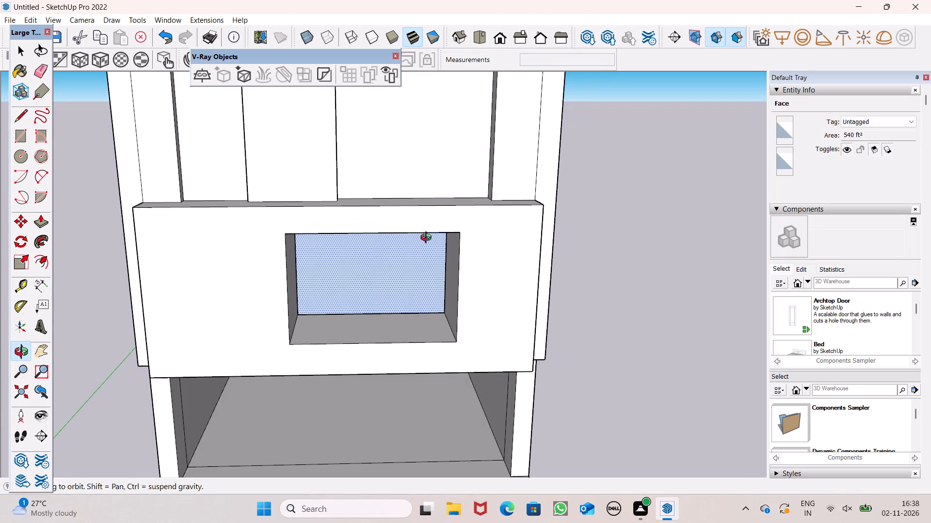
middle_drag(428, 239, 409, 267)
scroll(409, 268, down, 5)
key(ctrl+z)
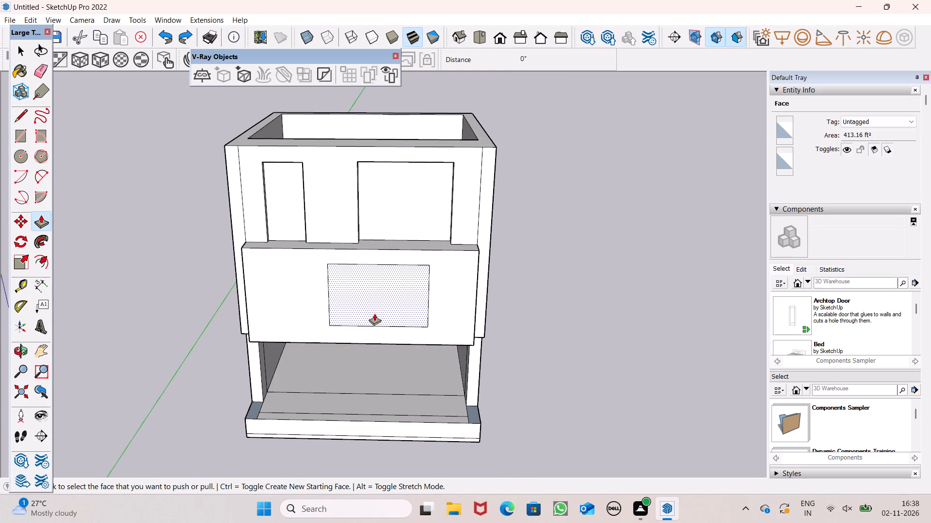
Push/Pull the rectangle on the second storey's front face inward freehand to form a shallower window recess.
middle_drag(375, 314, 366, 330)
scroll(354, 322, up, 3)
drag(329, 319, 344, 307)
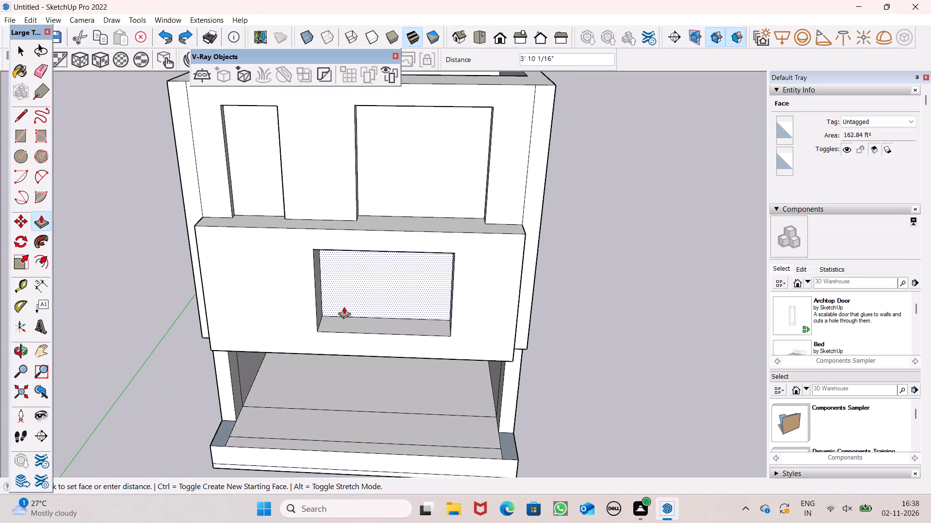
drag(344, 307, 351, 300)
key(space)
Examine the front facade and its window recesses from the front and from below.
scroll(337, 319, down, 1)
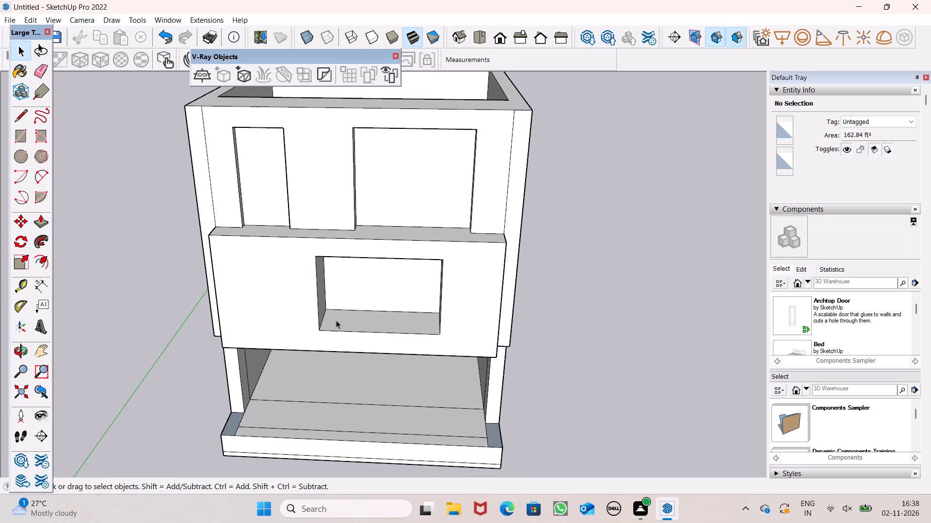
scroll(316, 340, down, 2)
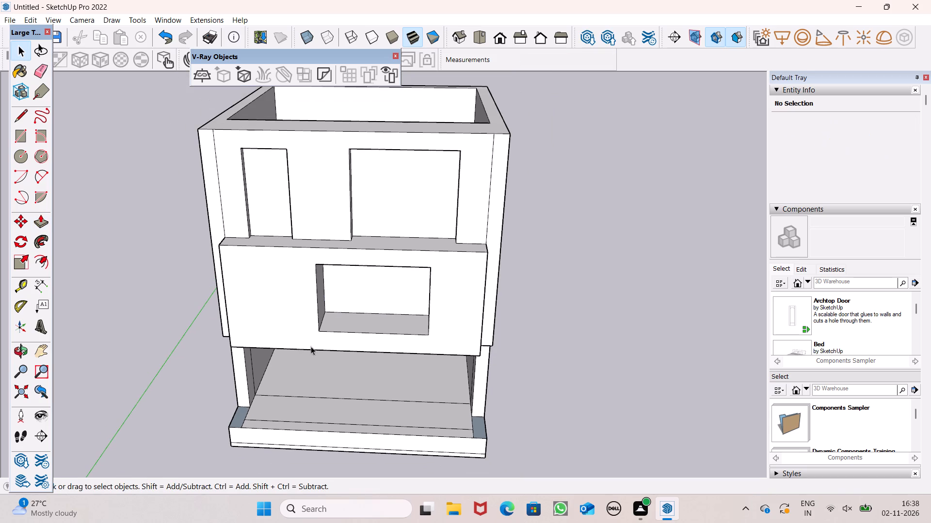
middle_drag(333, 398, 353, 311)
scroll(299, 274, down, 2)
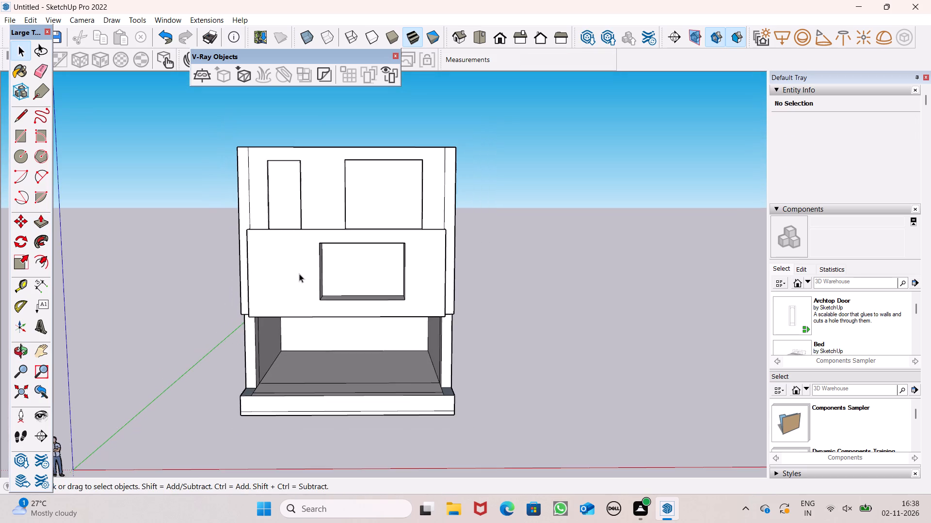
middle_drag(341, 358, 329, 375)
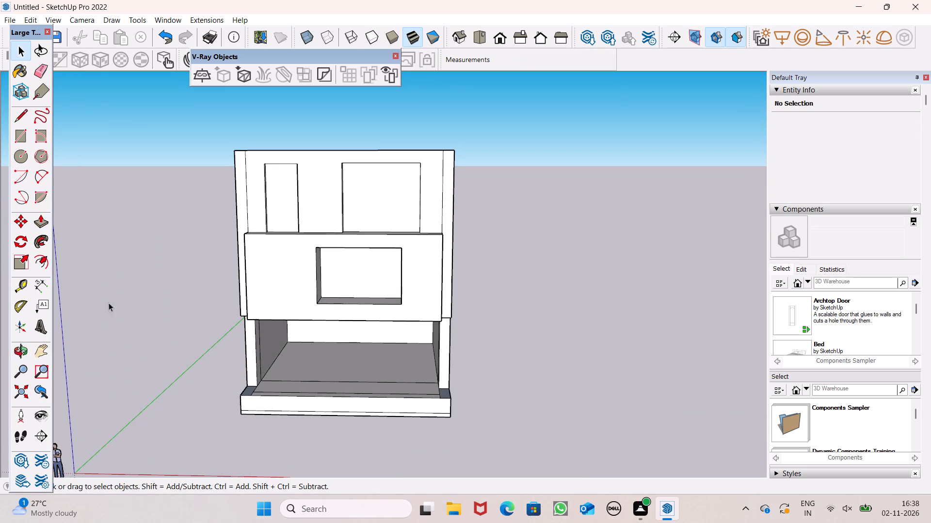
scroll(141, 303, down, 1)
middle_drag(189, 321, 211, 256)
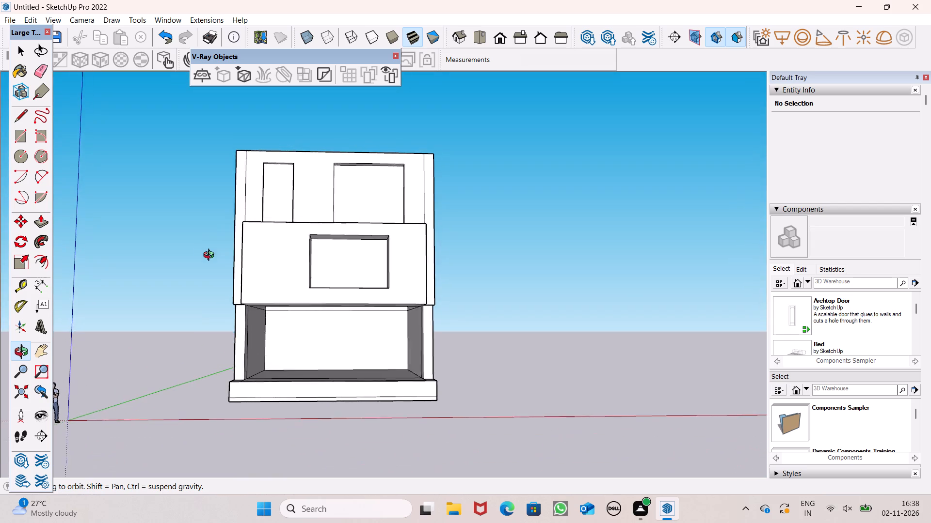
middle_drag(211, 256, 192, 241)
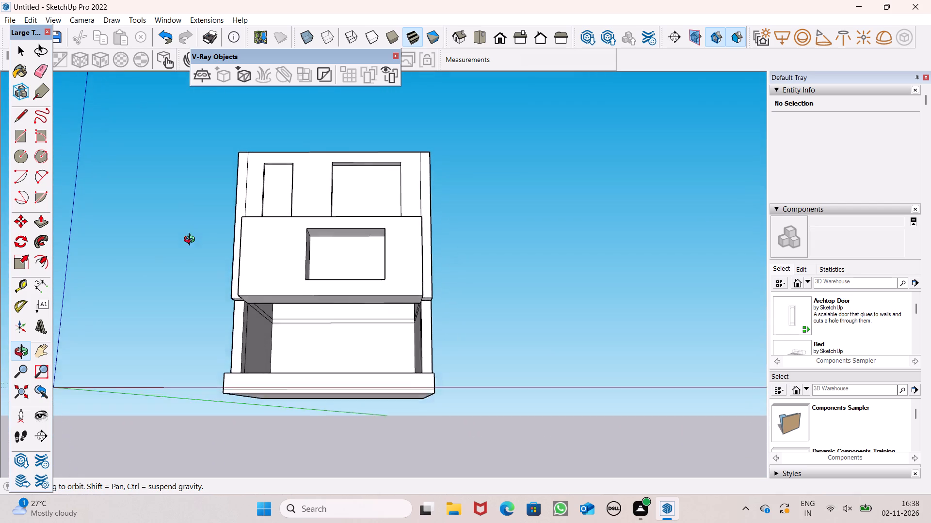
Trace a short edge along the interior wall line at the second storey's base to close the shell with a floor face.
middle_drag(192, 241, 143, 514)
middle_drag(322, 179, 0, 296)
scroll(353, 123, up, 2)
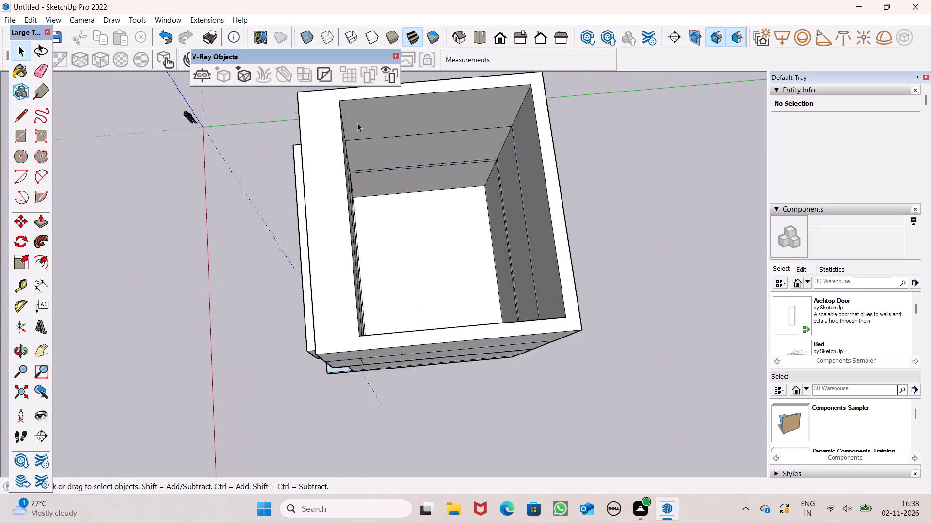
scroll(357, 123, up, 7)
middle_drag(376, 191, 316, 90)
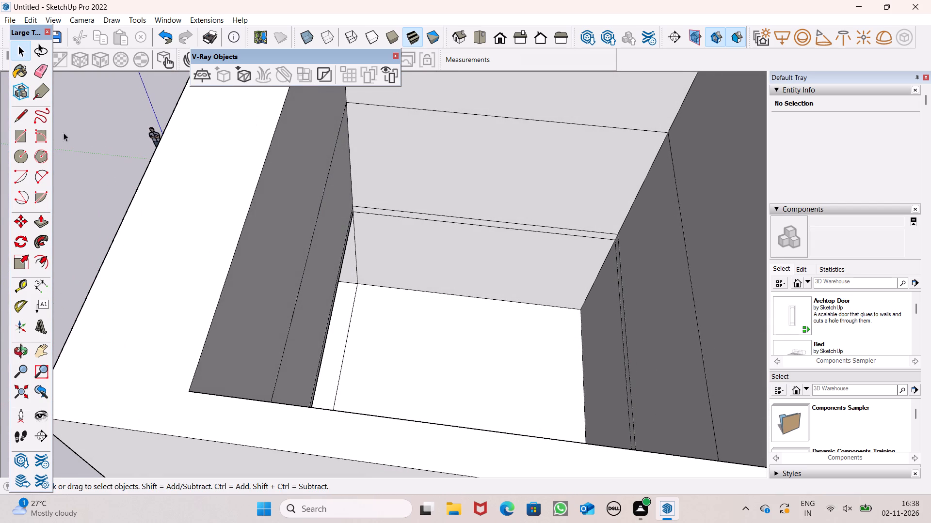
click(23, 115)
scroll(348, 172, up, 4)
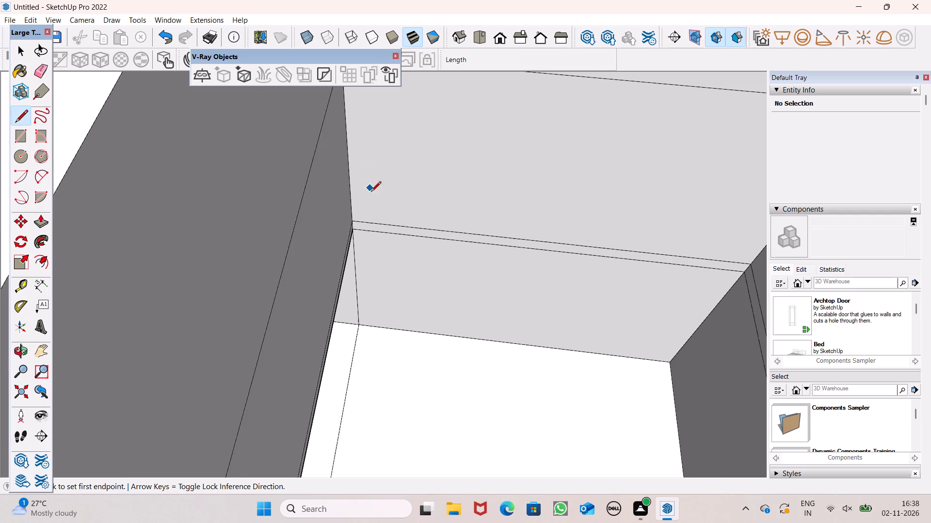
click(363, 224)
click(373, 225)
Push/Pull the new floor face at the second storey's base by 6" as a slab.
scroll(260, 206, down, 3)
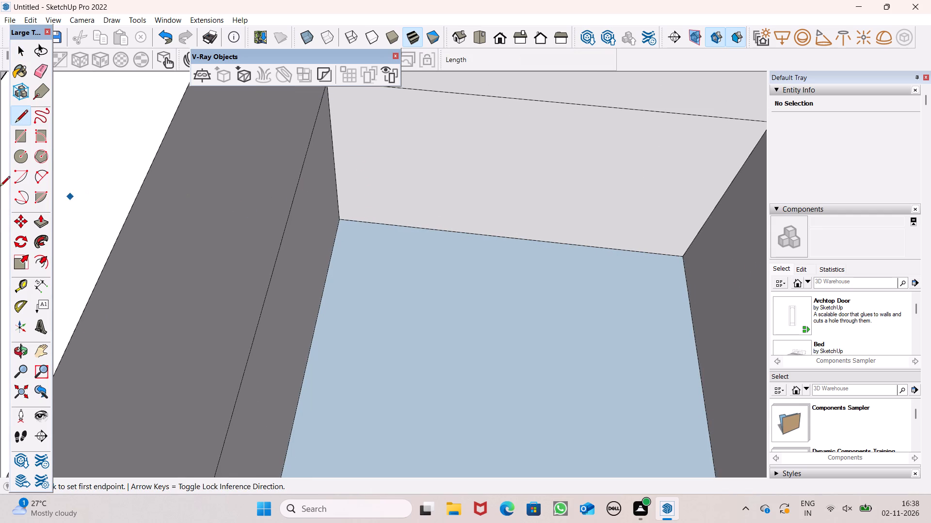
click(41, 215)
drag(362, 323, 359, 318)
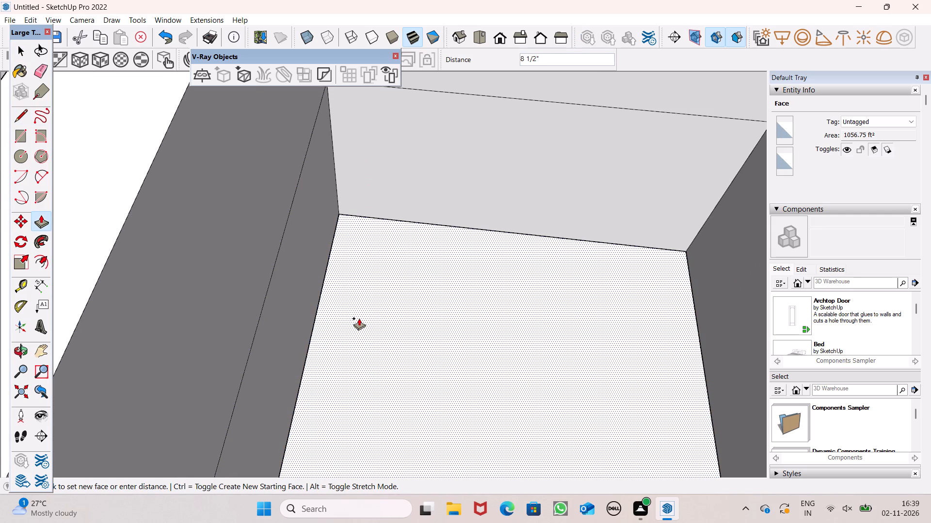
drag(359, 318, 359, 318)
key(6)
key(shift+quotedbl)
key(Return)
scroll(358, 317, down, 5)
key(space)
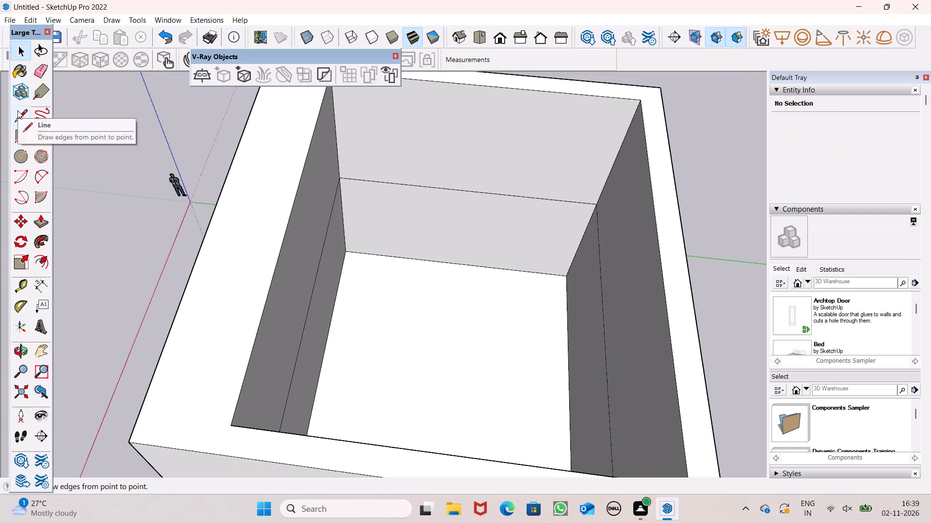
Push/Pull the top face of the third-storey walls 5' upward.
scroll(134, 166, down, 4)
middle_drag(170, 294, 592, 177)
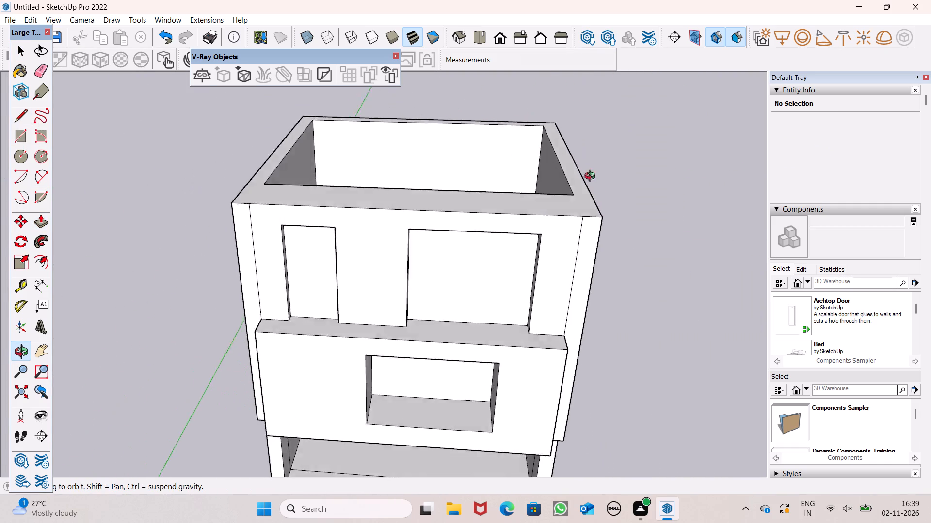
middle_drag(592, 177, 606, 219)
drag(44, 222, 49, 226)
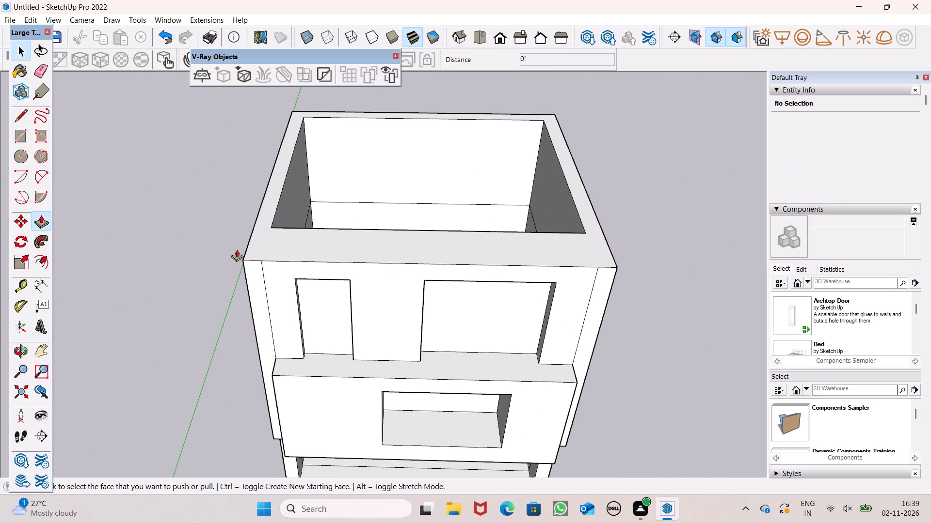
drag(258, 245, 259, 238)
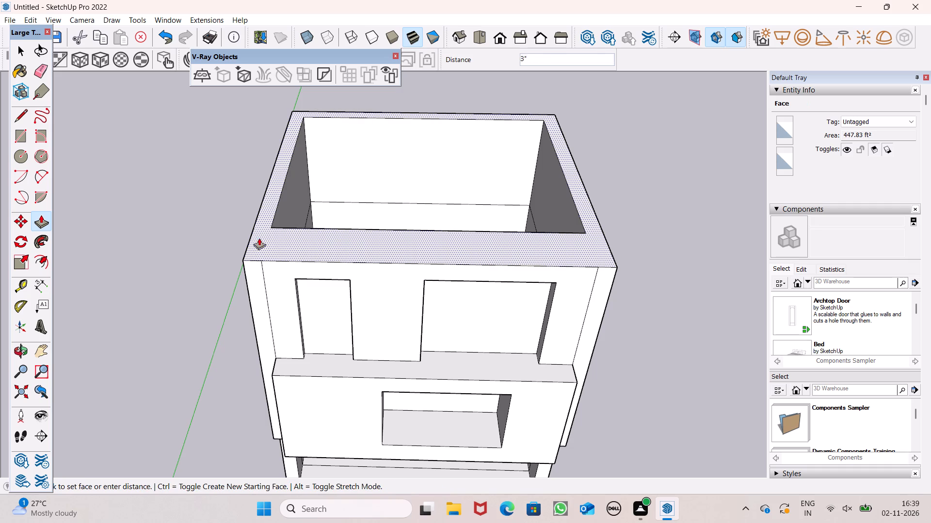
drag(259, 238, 259, 210)
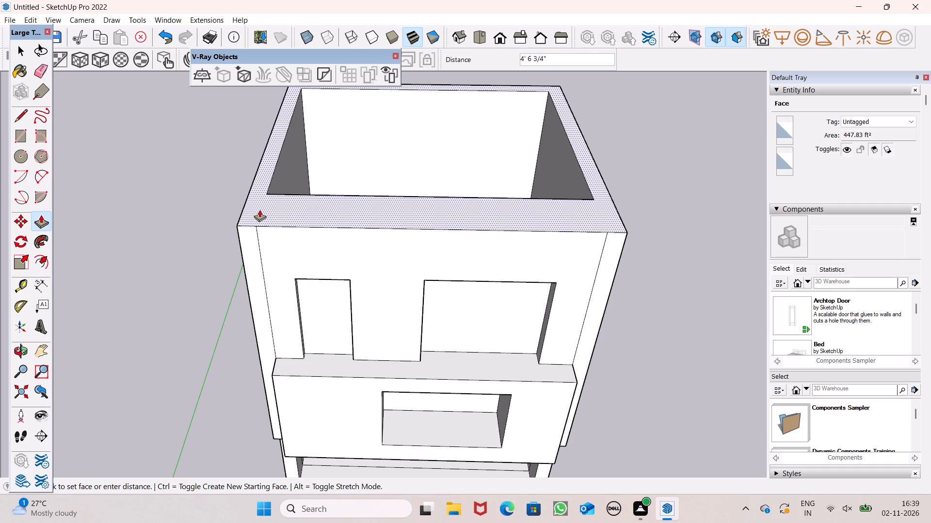
drag(259, 210, 259, 210)
text(5')
key(Return)
Push/Pull the top face of the walls upward by a further 9 15/16" or so.
scroll(258, 208, down, 2)
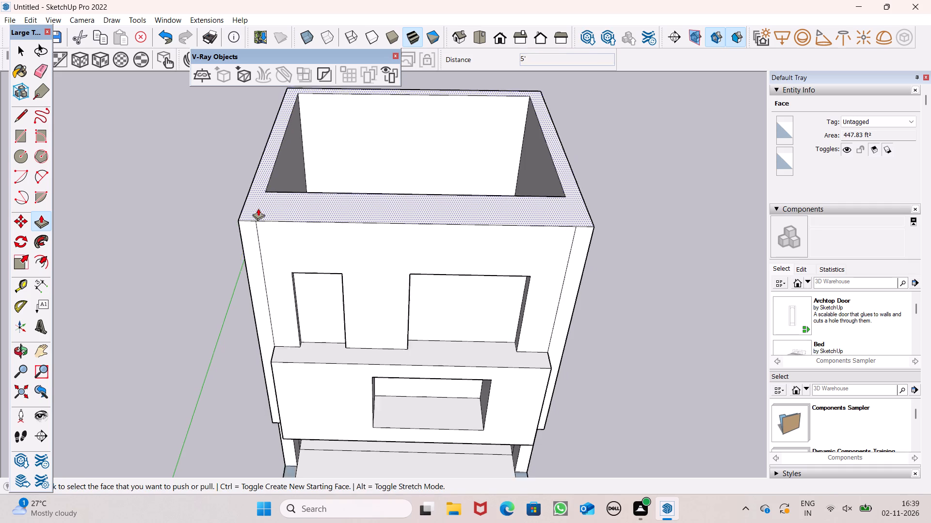
scroll(258, 208, down, 2)
middle_drag(305, 231, 331, 141)
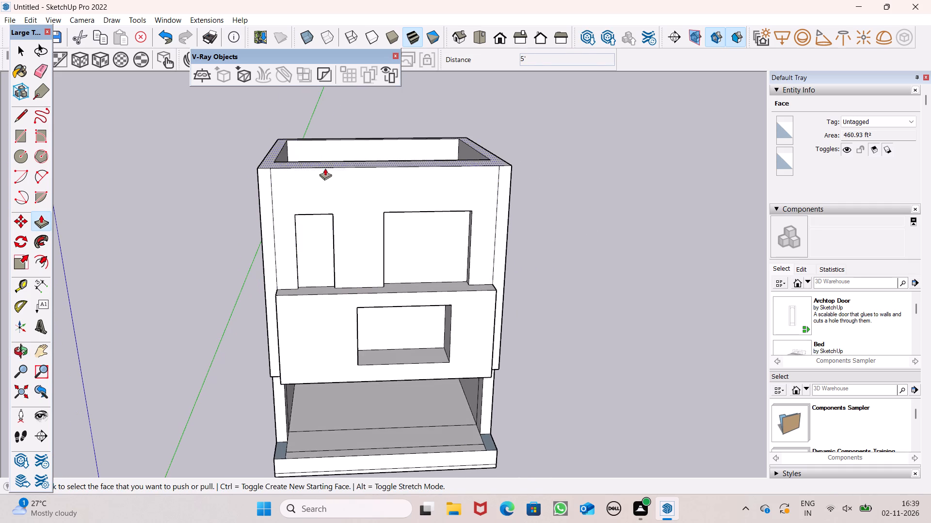
scroll(322, 172, down, 1)
scroll(306, 152, up, 4)
scroll(316, 177, down, 2)
middle_drag(331, 175, 309, 185)
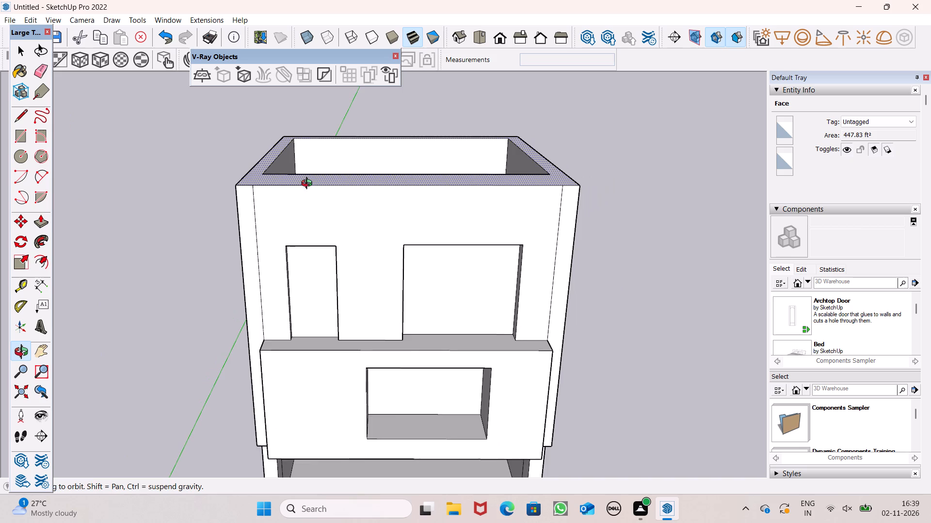
middle_drag(309, 185, 312, 194)
scroll(259, 172, up, 1)
scroll(229, 182, down, 4)
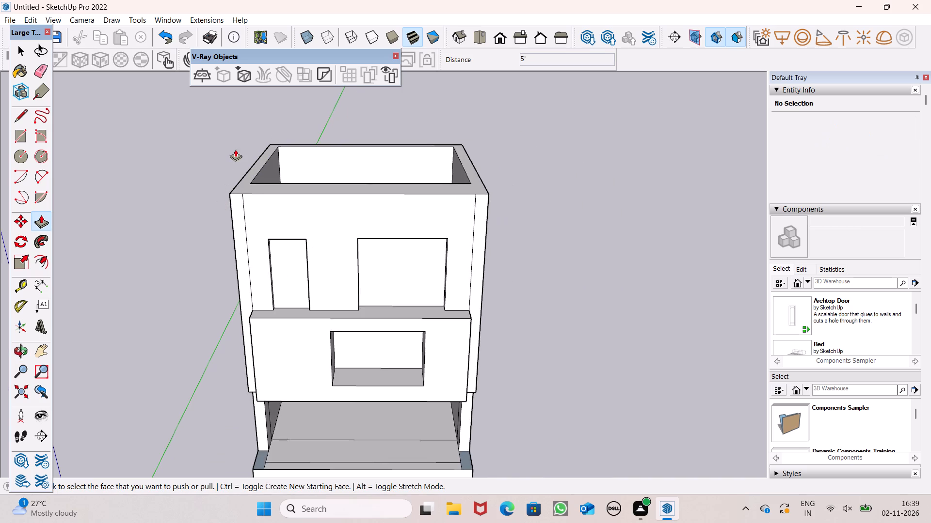
scroll(235, 149, up, 3)
drag(251, 197, 252, 190)
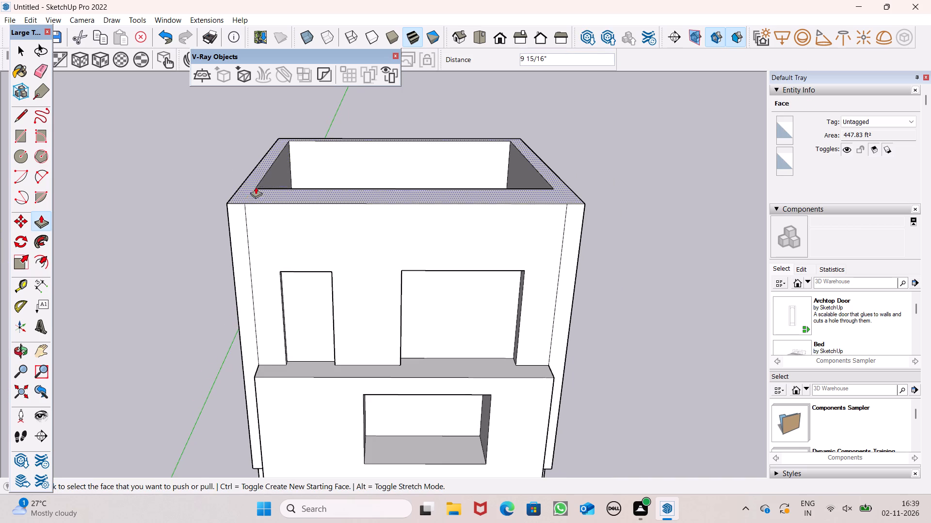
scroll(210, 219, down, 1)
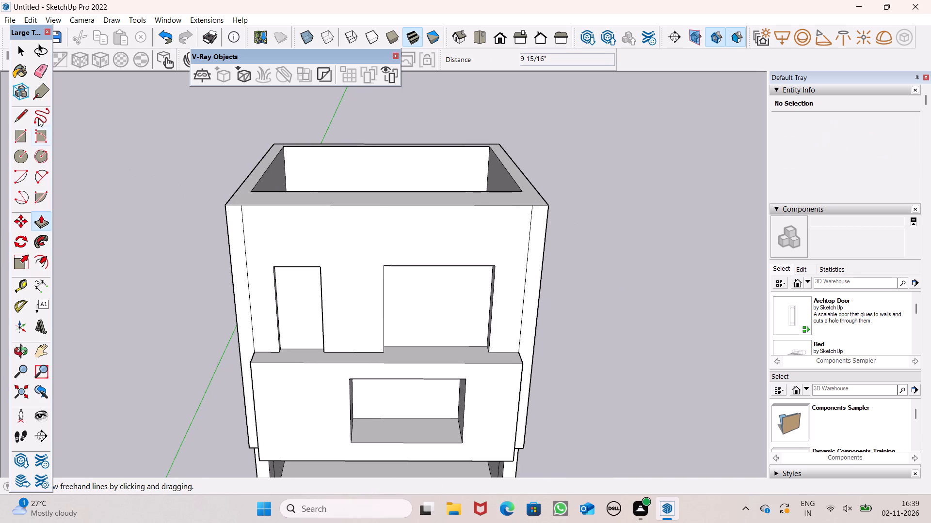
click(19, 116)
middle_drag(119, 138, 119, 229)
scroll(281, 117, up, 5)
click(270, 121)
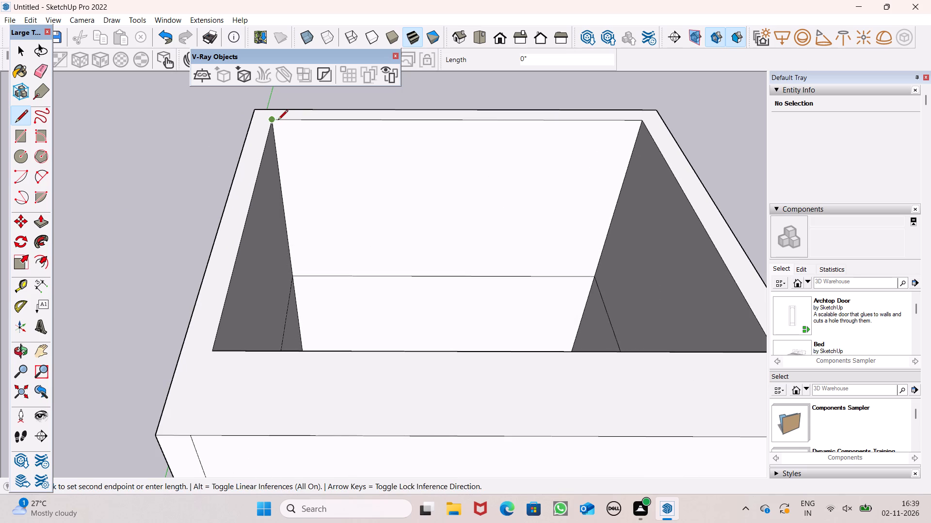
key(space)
Trace an edge about 7' long along the interior wall line at the third storey's base to create a floor face.
click(20, 119)
middle_drag(169, 205, 210, 271)
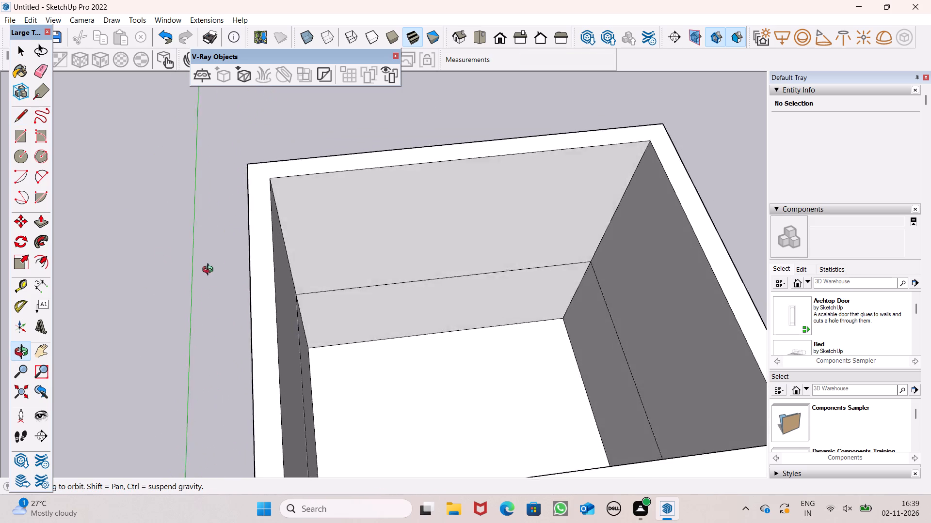
middle_drag(210, 271, 0, 317)
scroll(552, 254, down, 4)
middle_drag(532, 323, 343, 330)
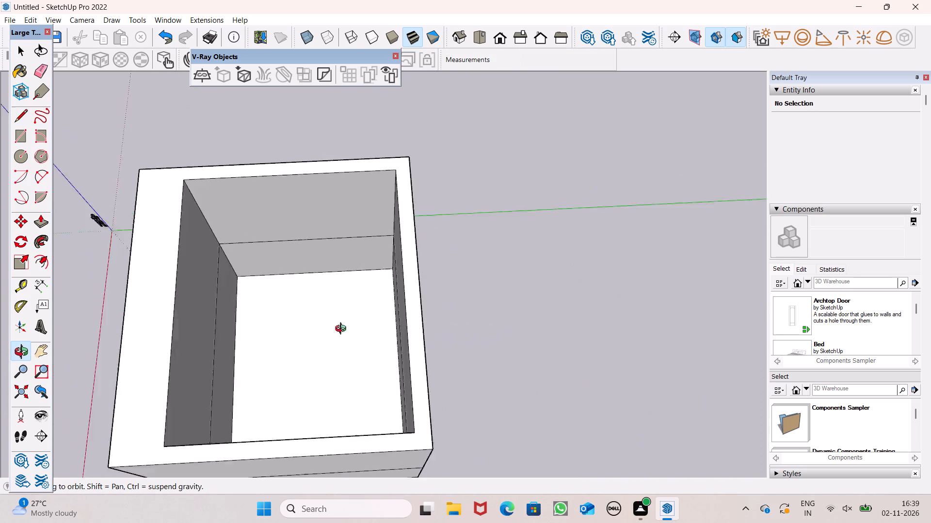
middle_drag(343, 330, 409, 316)
click(231, 287)
click(275, 279)
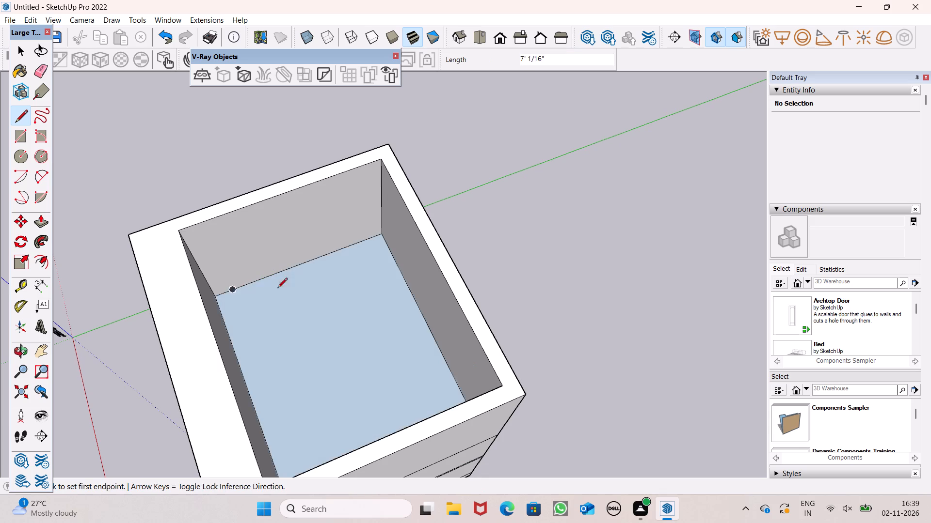
middle_drag(268, 334, 497, 314)
scroll(497, 314, up, 1)
key(space)
Push/Pull the new floor face at the third storey's base by 6" as a slab, and inspect the building from below.
click(47, 224)
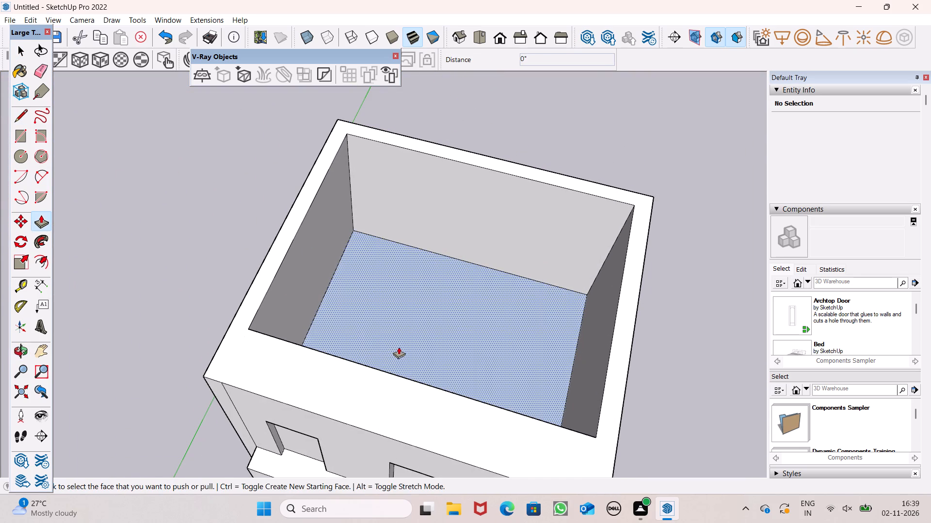
click(397, 346)
text(6")
key(Return)
scroll(394, 323, down, 5)
middle_drag(396, 349, 460, 0)
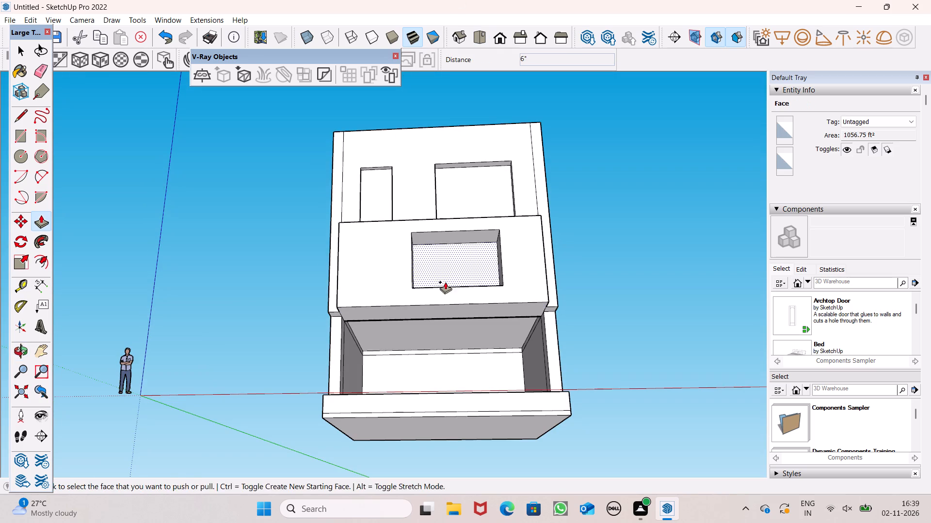
Trace an edge about 1' 4 5/8" long along the inner top edge of the walls to create a roof face.
middle_drag(444, 279, 433, 522)
key(space)
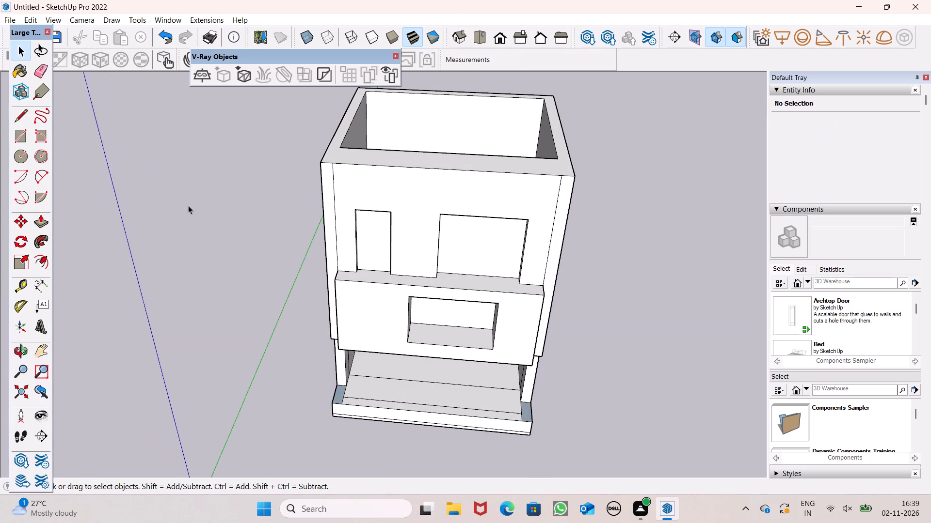
scroll(194, 223, down, 1)
middle_drag(241, 310, 277, 402)
scroll(3, 155, down, 4)
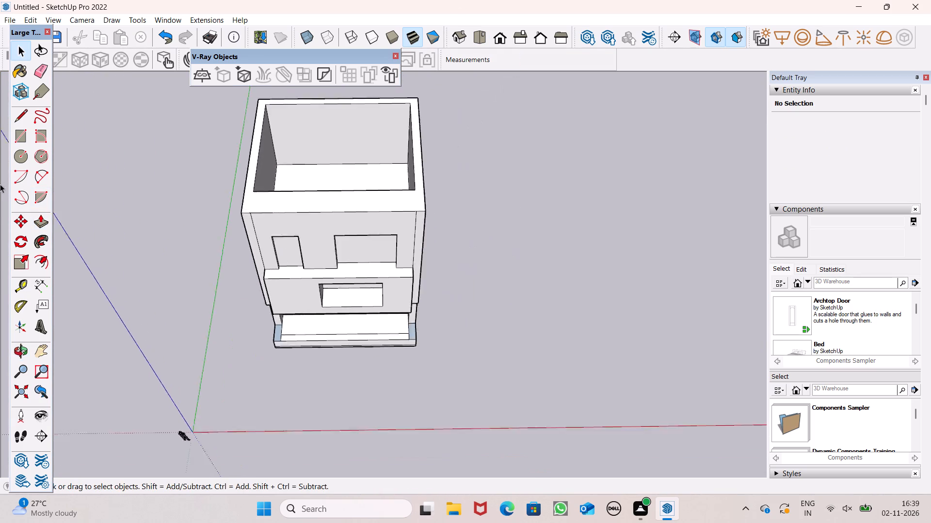
scroll(0, 184, down, 3)
scroll(160, 10, up, 2)
scroll(176, 92, up, 6)
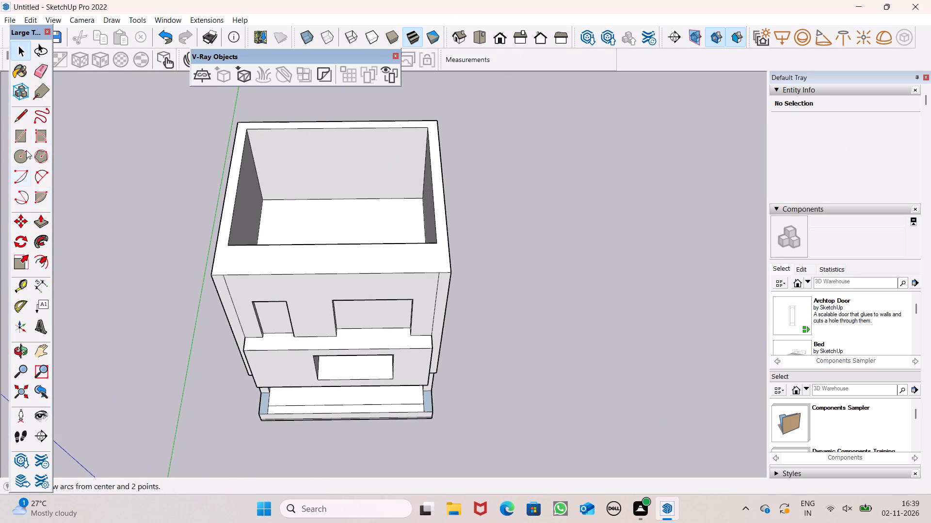
click(17, 122)
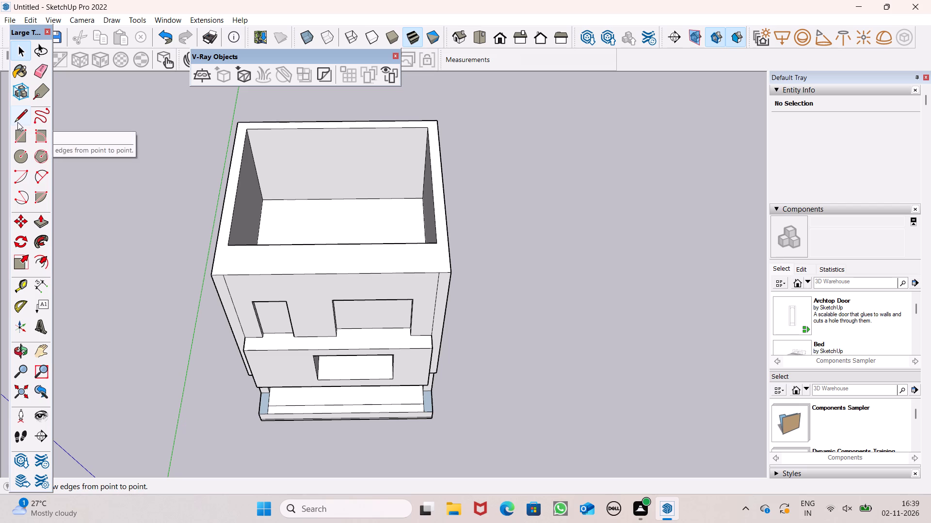
scroll(247, 113, up, 4)
click(249, 137)
click(255, 133)
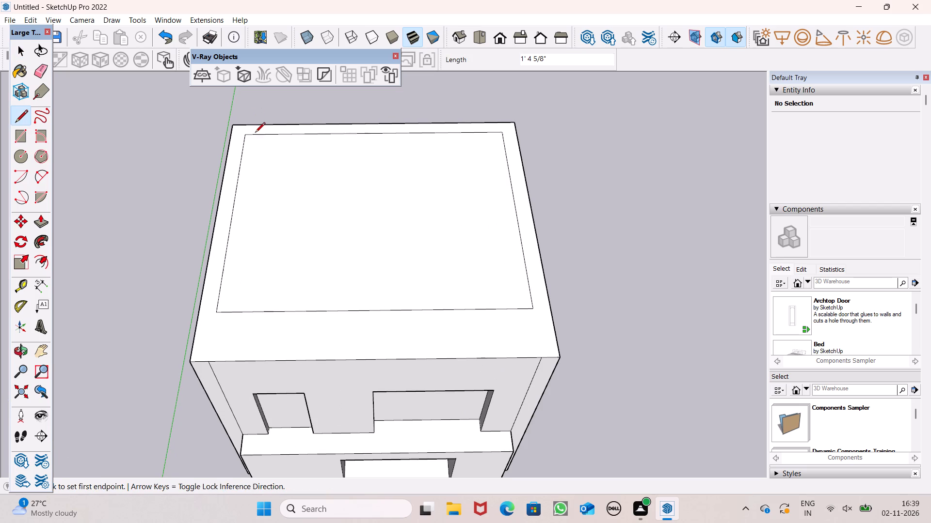
key(space)
Push/Pull the new roof face inside the walls by 6".
click(45, 225)
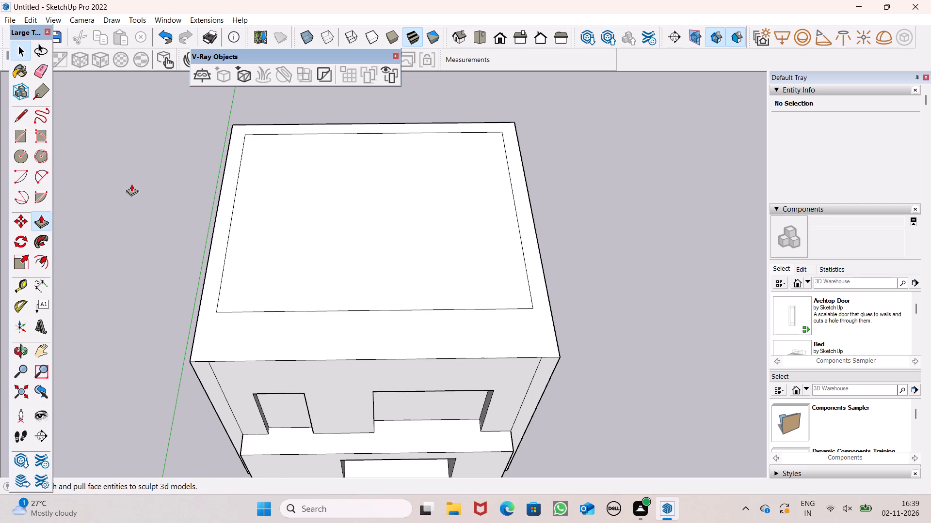
scroll(372, 222, down, 3)
scroll(569, 262, down, 5)
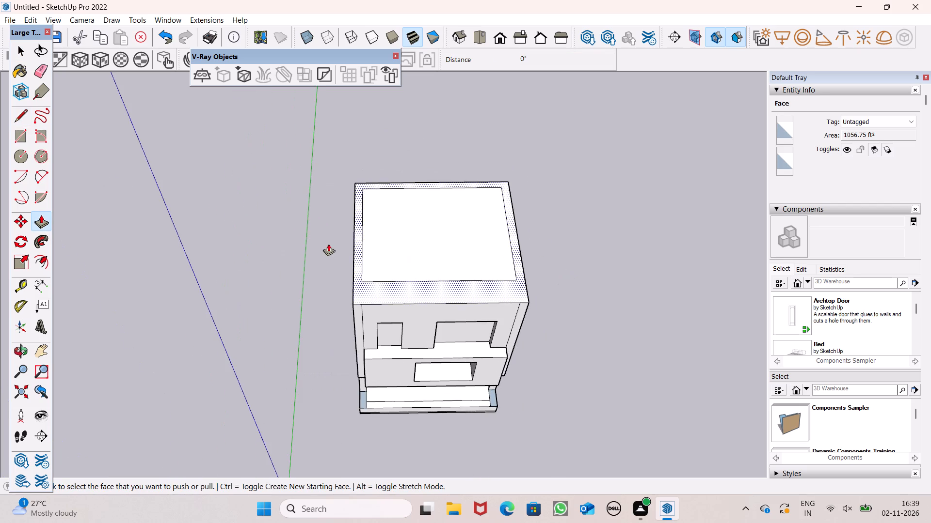
scroll(333, 225, up, 6)
drag(433, 271, 434, 286)
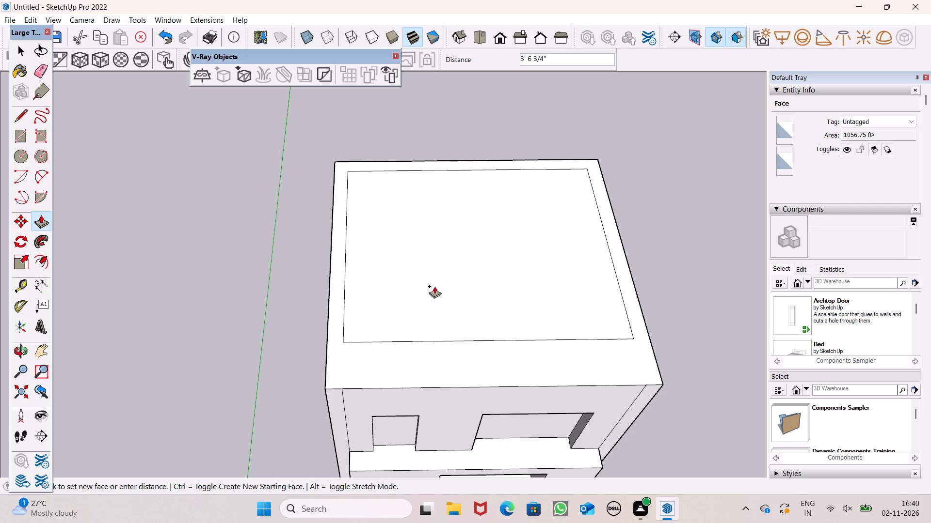
drag(434, 286, 434, 283)
text(6")
key(Return)
key(space)
Erase the inner rectangle's edges on top of the building so the roof becomes one continuous face.
scroll(234, 160, down, 5)
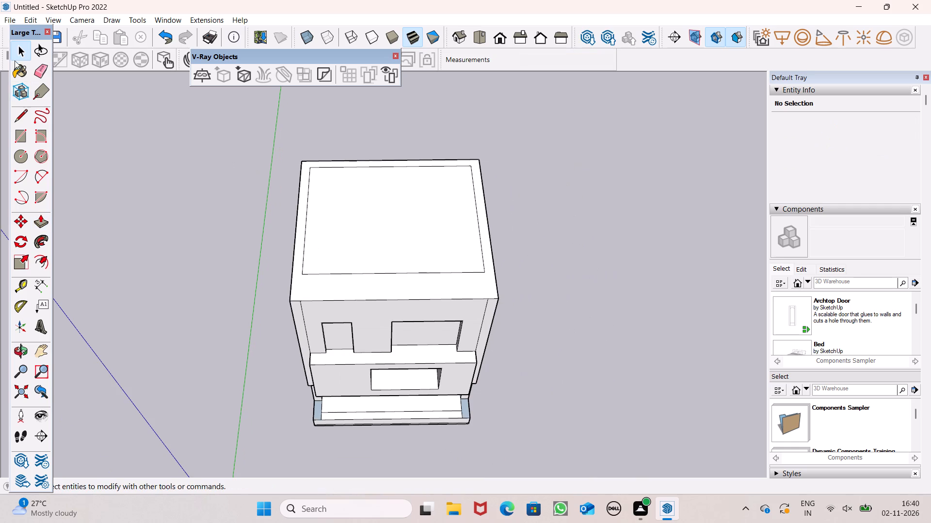
click(46, 75)
scroll(300, 143, up, 5)
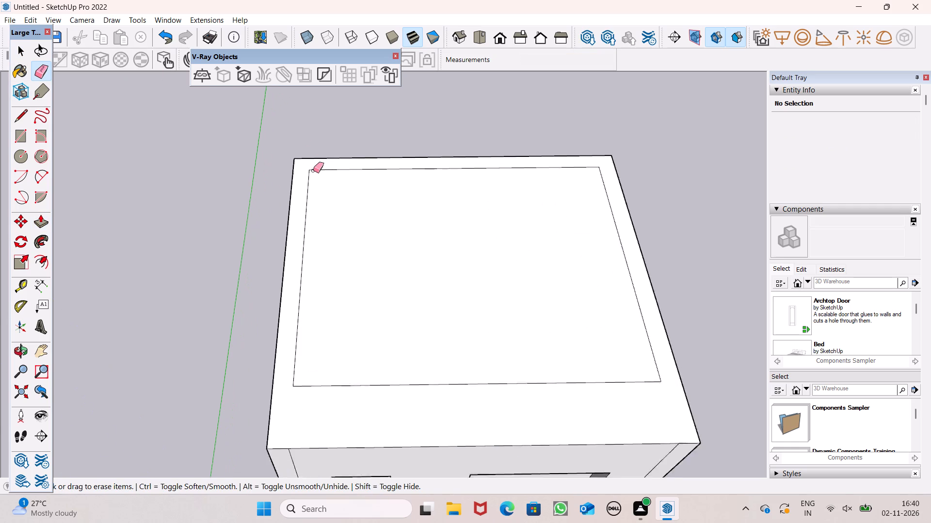
scroll(313, 170, up, 3)
drag(310, 171, 322, 166)
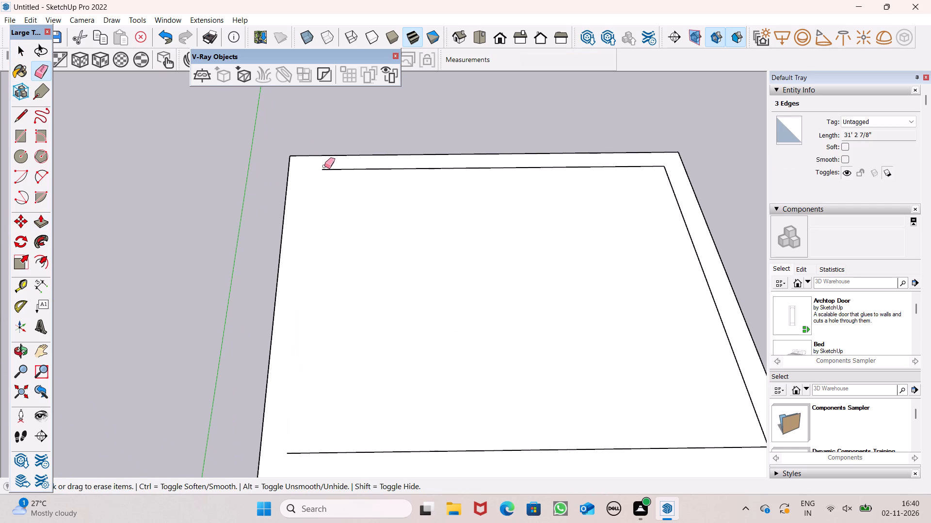
scroll(322, 163, down, 5)
click(334, 325)
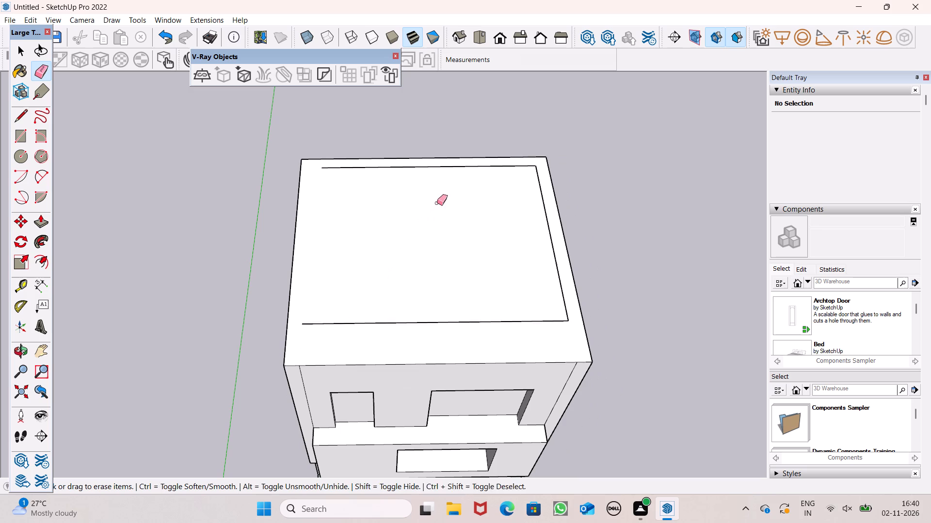
drag(538, 165, 531, 169)
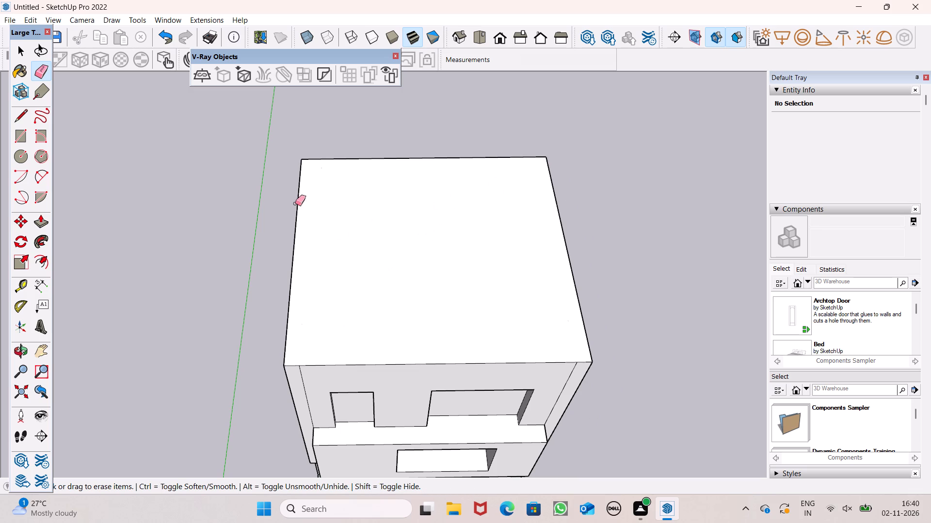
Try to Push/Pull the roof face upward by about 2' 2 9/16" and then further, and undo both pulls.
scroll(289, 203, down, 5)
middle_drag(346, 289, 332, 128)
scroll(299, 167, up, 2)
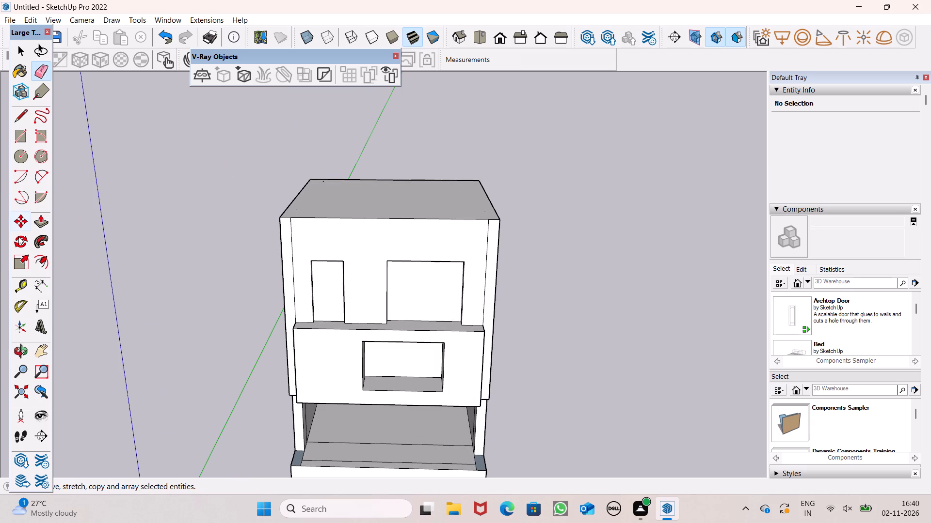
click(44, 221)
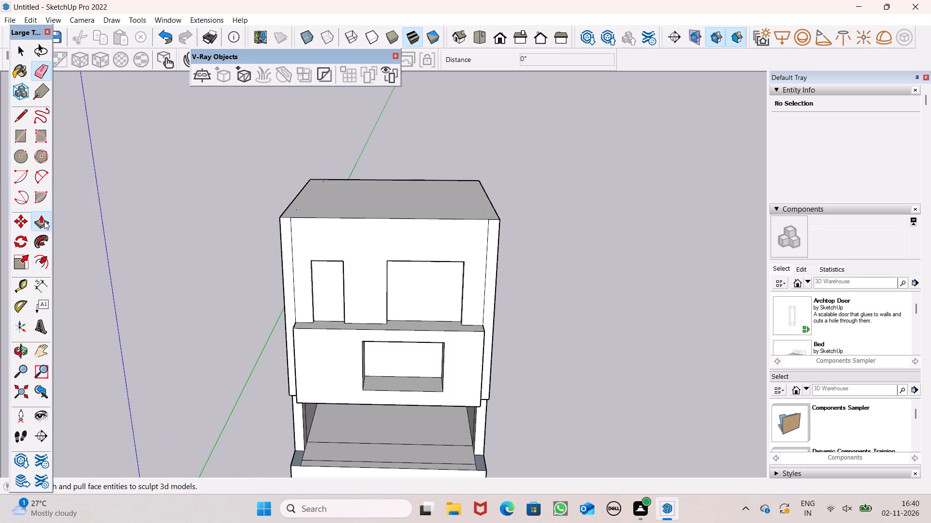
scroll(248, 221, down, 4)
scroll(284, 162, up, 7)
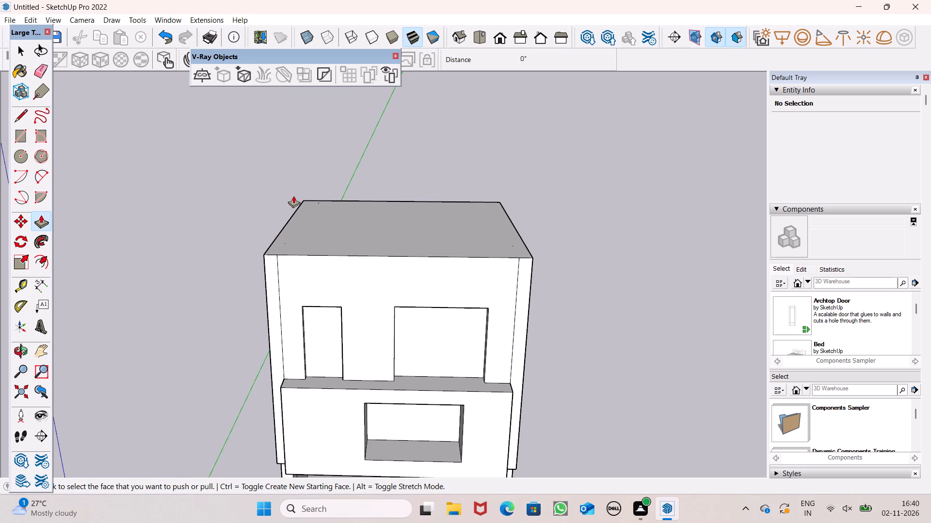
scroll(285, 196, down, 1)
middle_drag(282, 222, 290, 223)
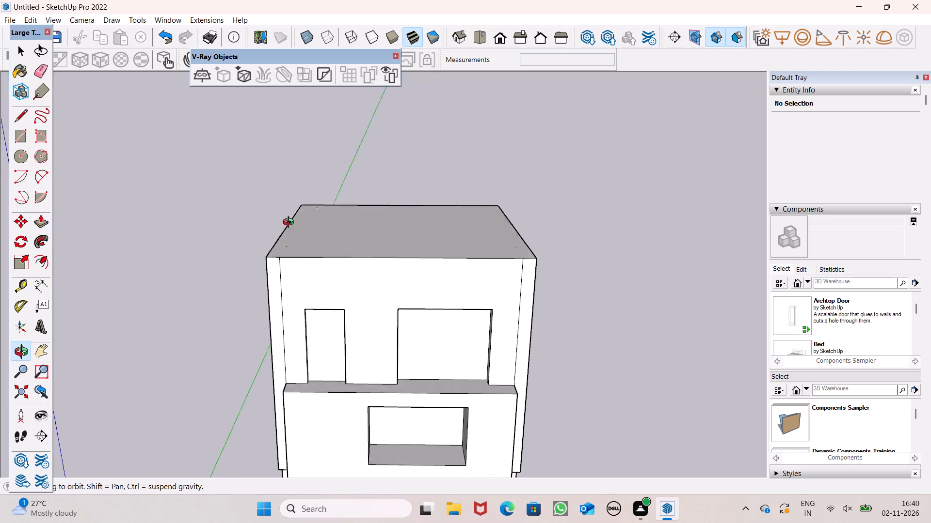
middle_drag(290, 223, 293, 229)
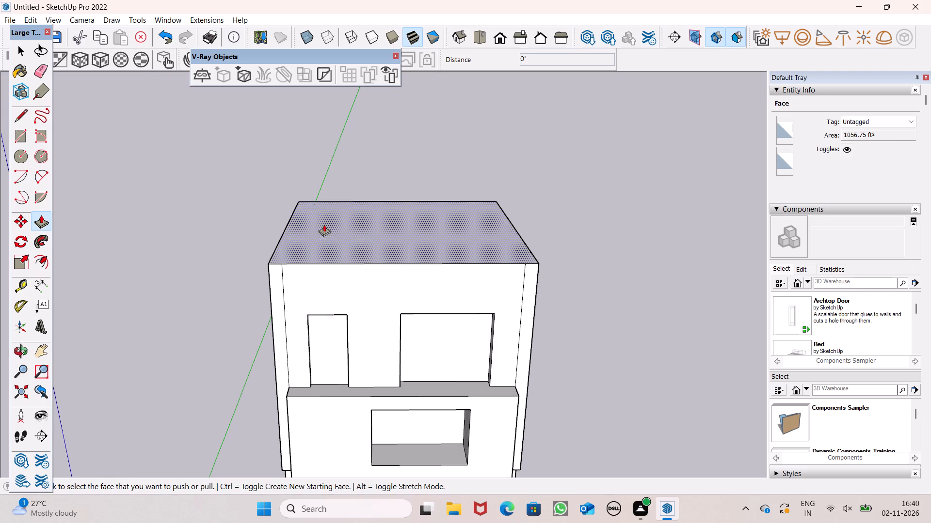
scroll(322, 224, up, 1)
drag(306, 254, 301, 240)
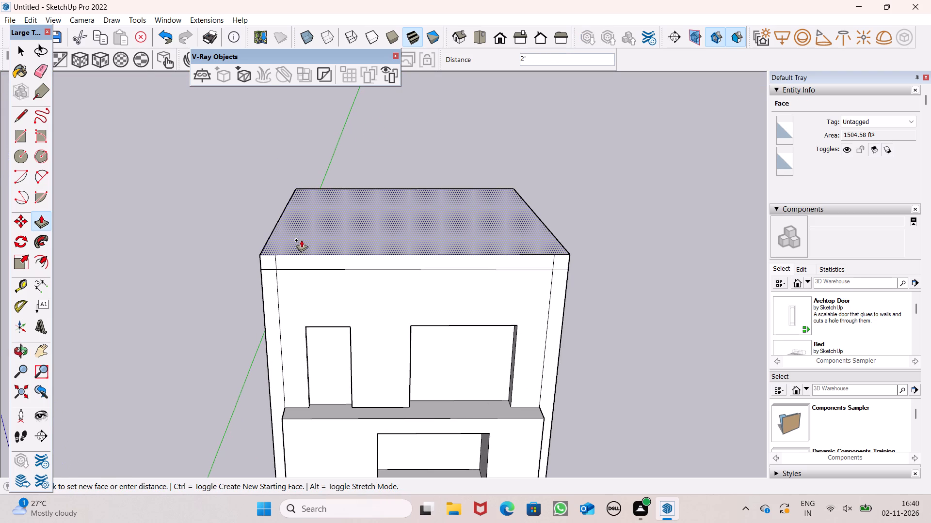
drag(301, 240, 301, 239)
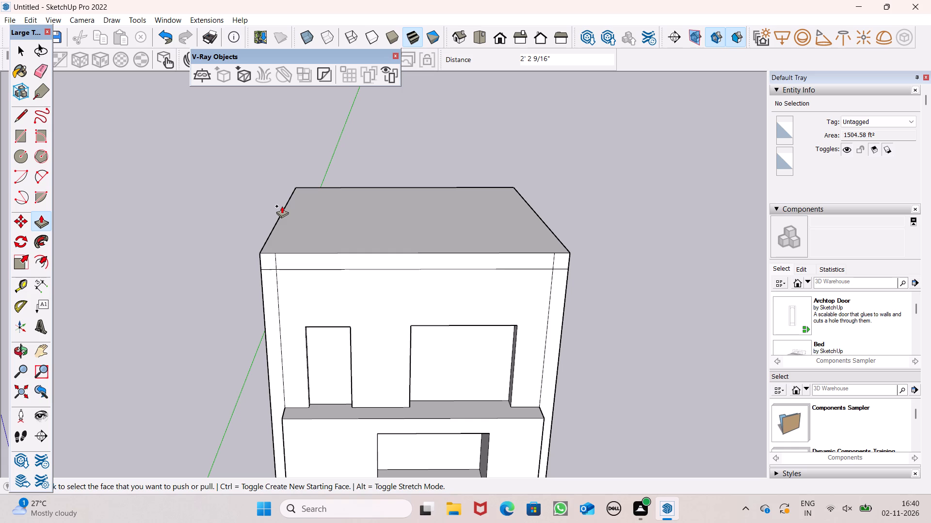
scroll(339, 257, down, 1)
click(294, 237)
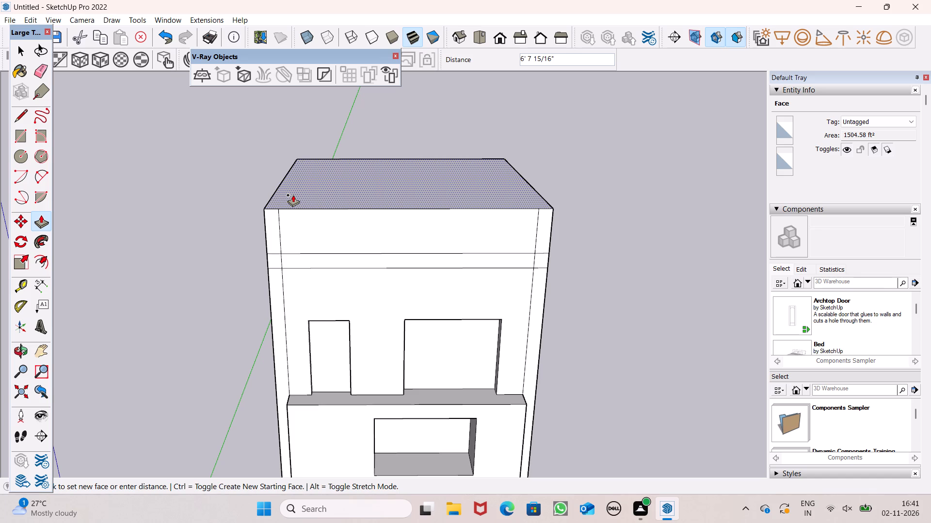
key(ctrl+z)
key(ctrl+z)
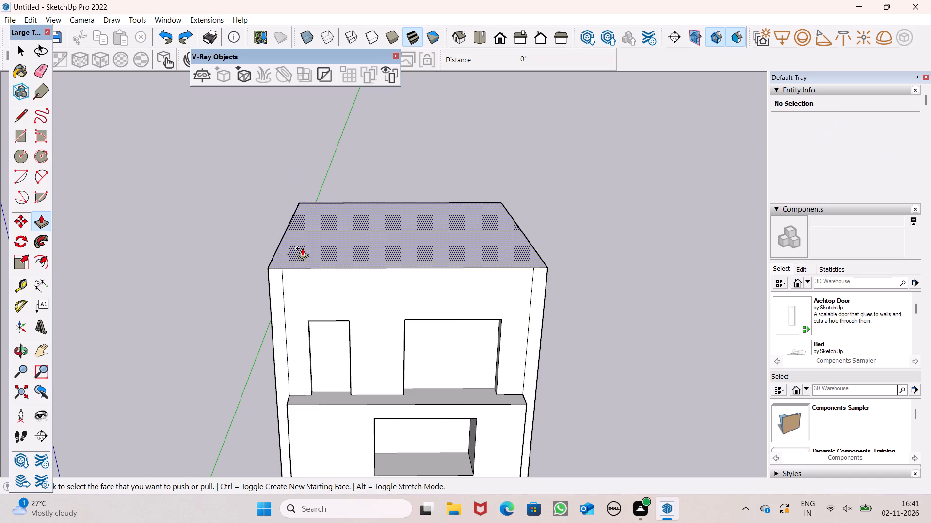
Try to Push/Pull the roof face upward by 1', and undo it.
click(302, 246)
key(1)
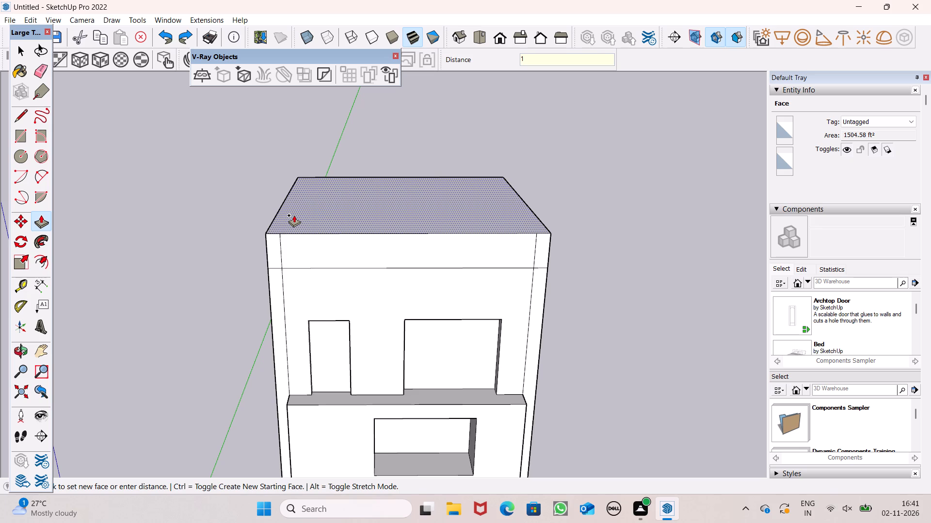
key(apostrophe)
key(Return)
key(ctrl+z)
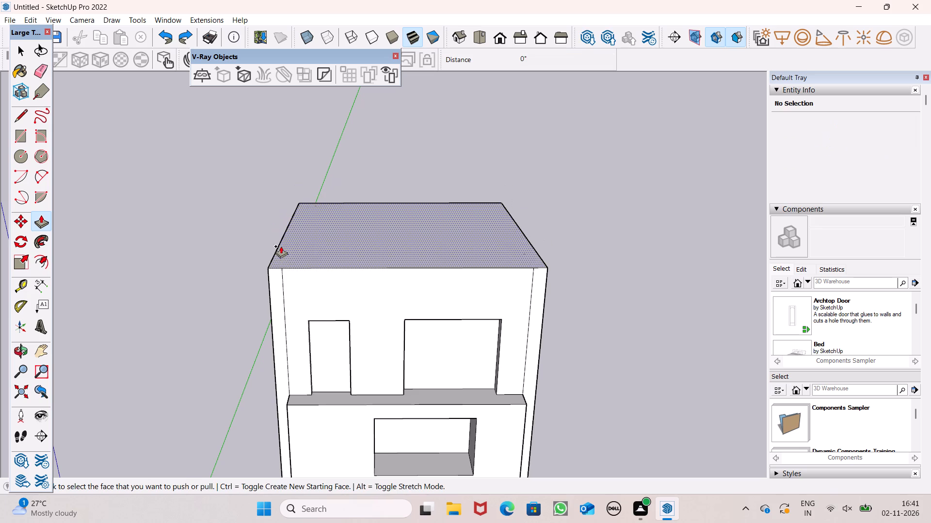
Push/Pull the whole roof face 2' upward to form a band above the third storey.
drag(290, 259, 290, 236)
key(2)
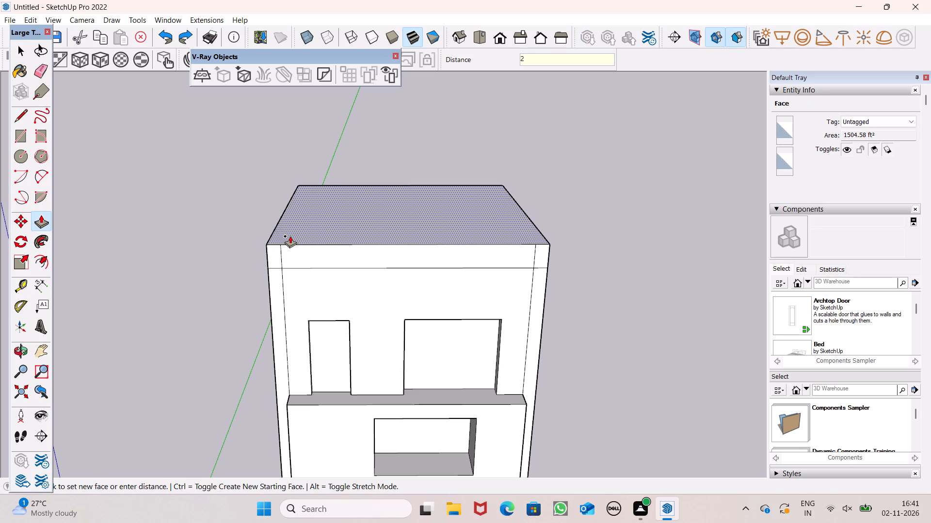
drag(290, 236, 291, 236)
key(apostrophe)
key(Return)
key(space)
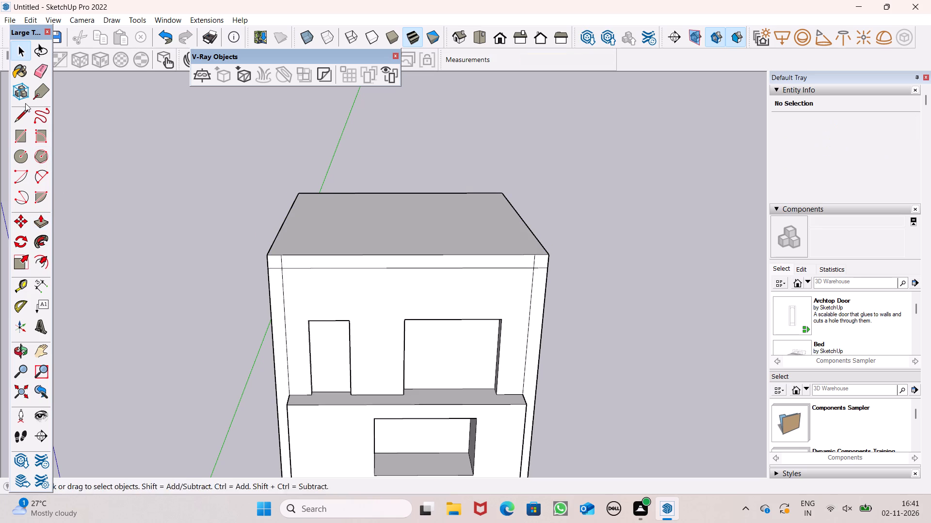
Erase the short vertical edge at the left end of the roof band's front face.
click(38, 68)
scroll(200, 297, up, 6)
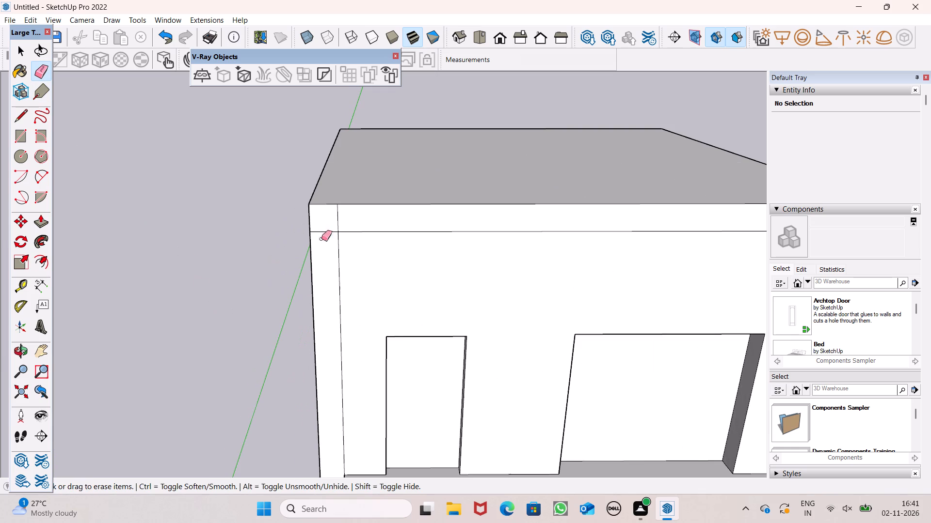
drag(335, 223, 340, 219)
scroll(177, 221, down, 3)
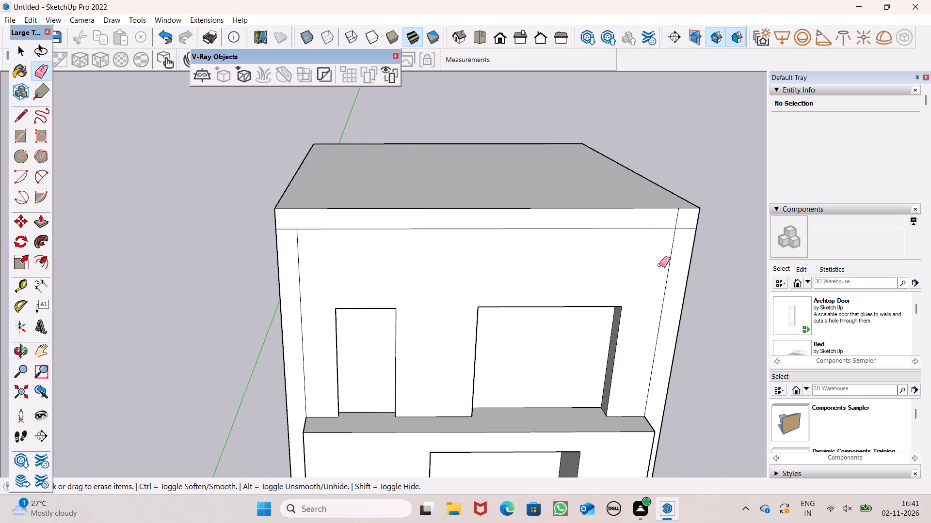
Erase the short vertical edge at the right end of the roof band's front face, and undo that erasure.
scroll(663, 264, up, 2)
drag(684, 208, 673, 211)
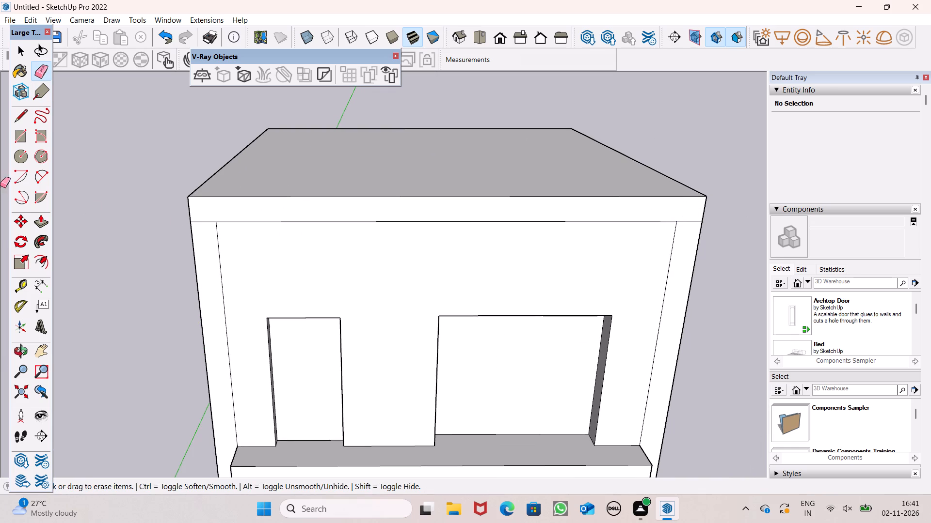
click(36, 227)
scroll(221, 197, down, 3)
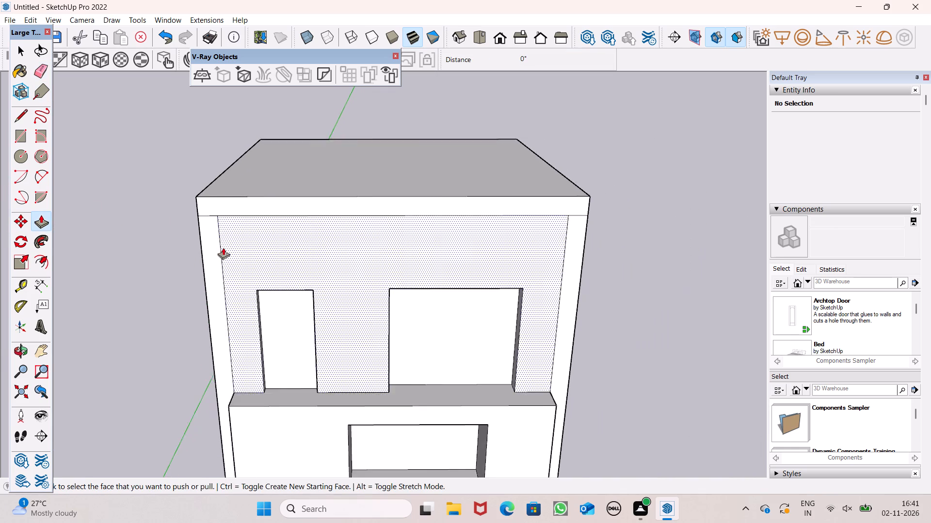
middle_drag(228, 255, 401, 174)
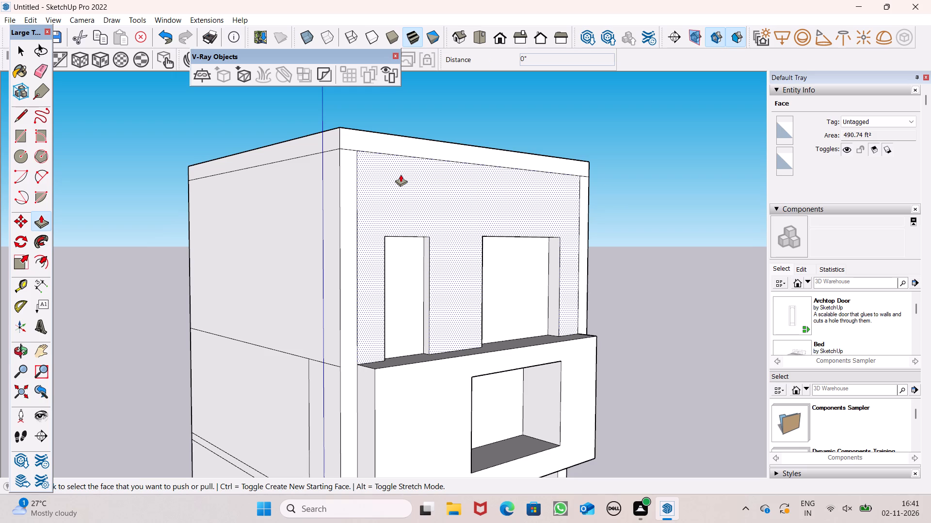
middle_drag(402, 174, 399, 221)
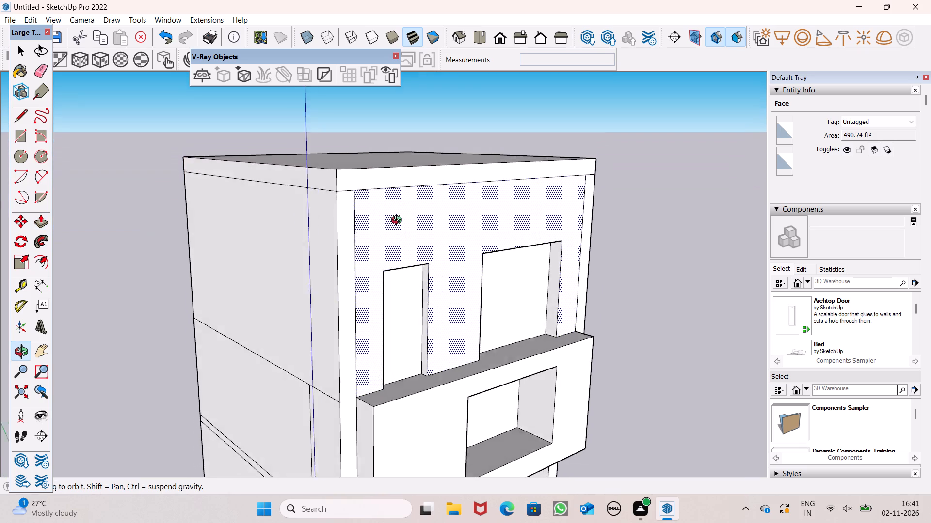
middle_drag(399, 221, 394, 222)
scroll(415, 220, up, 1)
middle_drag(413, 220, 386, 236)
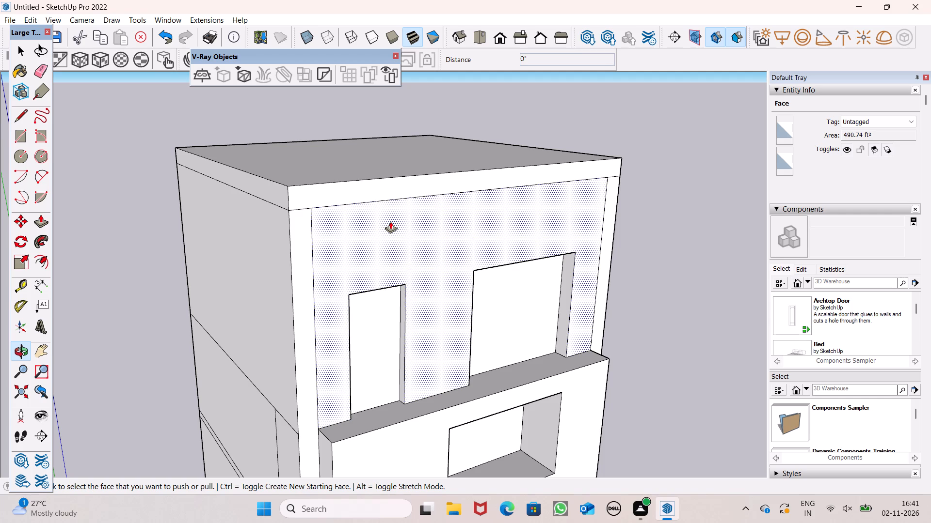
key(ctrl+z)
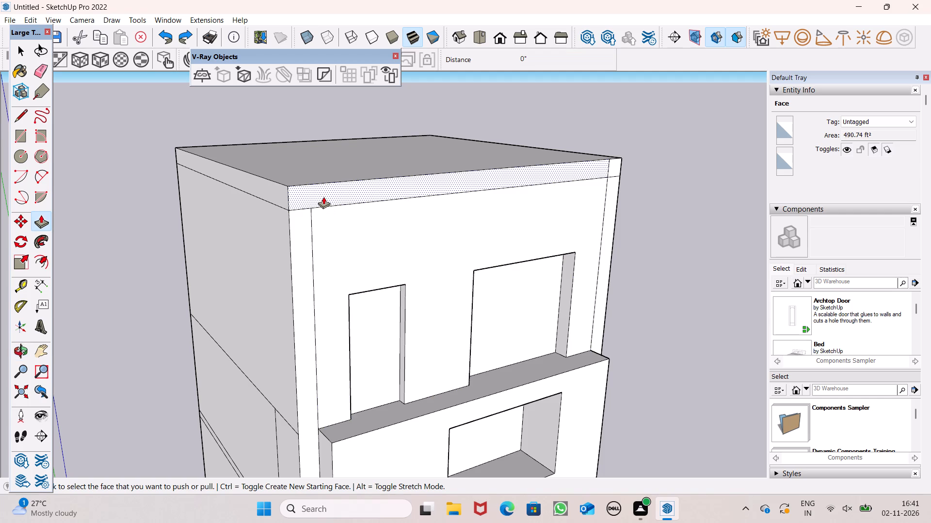
Try pulling the roof band's front face outward, then undo back to before the 2' roof band was raised.
drag(323, 197, 419, 197)
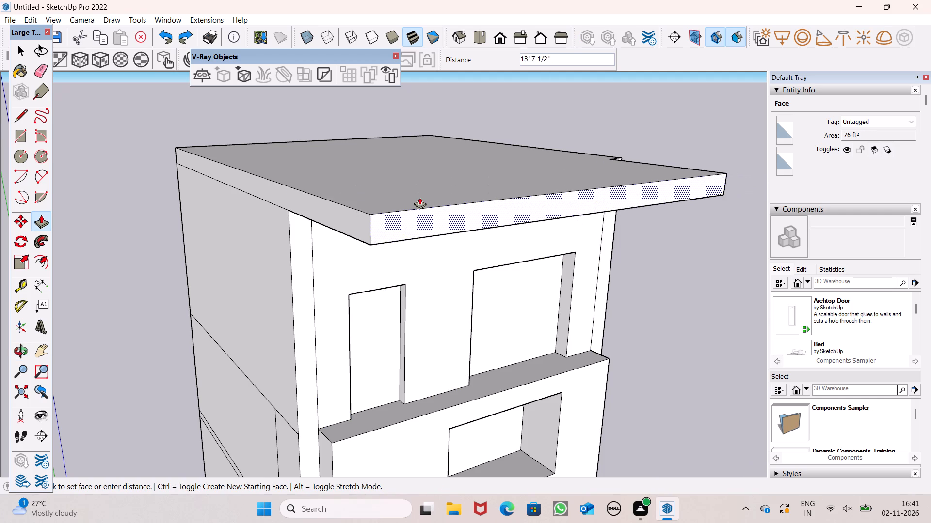
drag(419, 197, 374, 171)
key(ctrl+z)
key(ctrl+z)
key(ctrl+z)
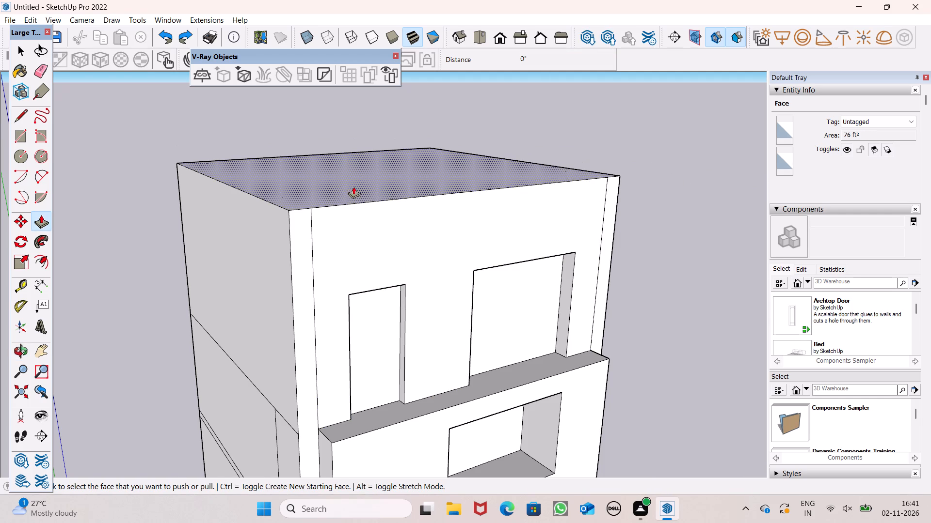
Push/Pull the whole roof face upward about 9 5/8" to form a thinner roof band.
drag(336, 192, 331, 184)
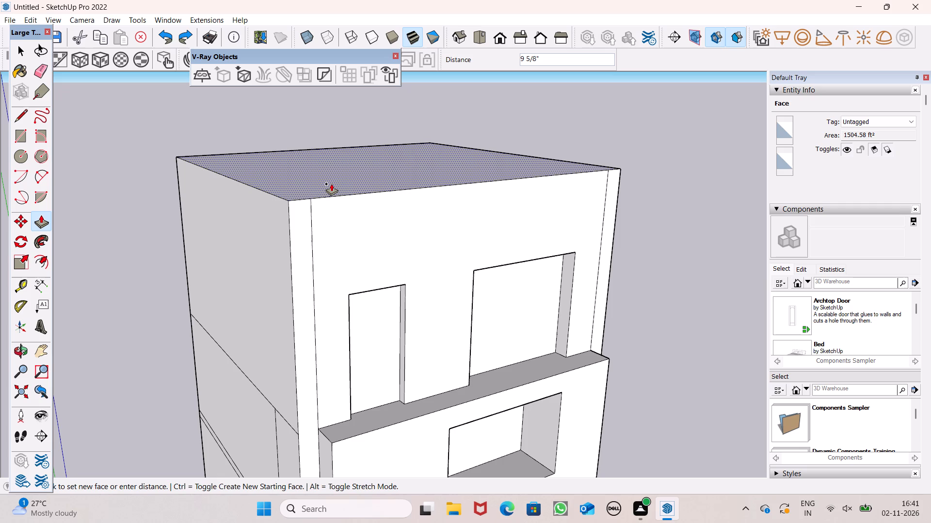
drag(331, 184, 331, 184)
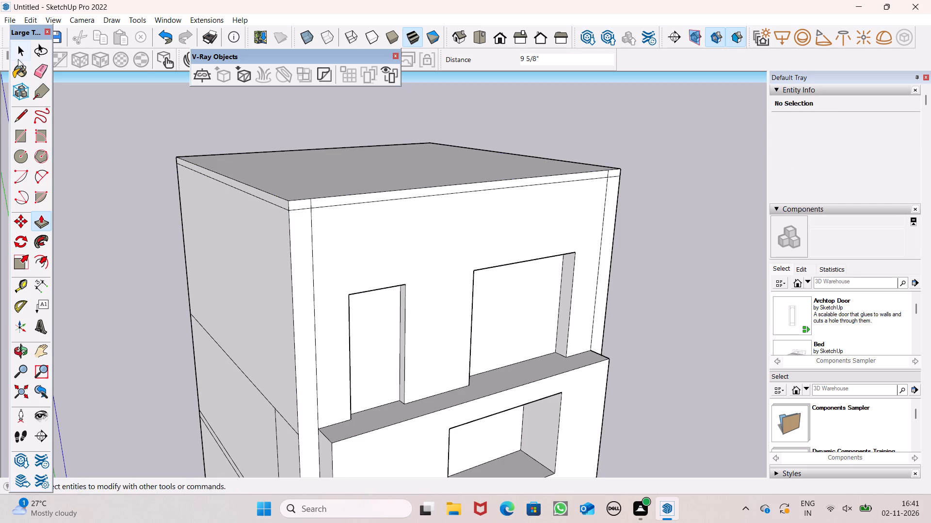
Erase the short vertical edges near both ends of the thin roof band's front face, keeping the face itself.
click(36, 67)
scroll(302, 214, up, 1)
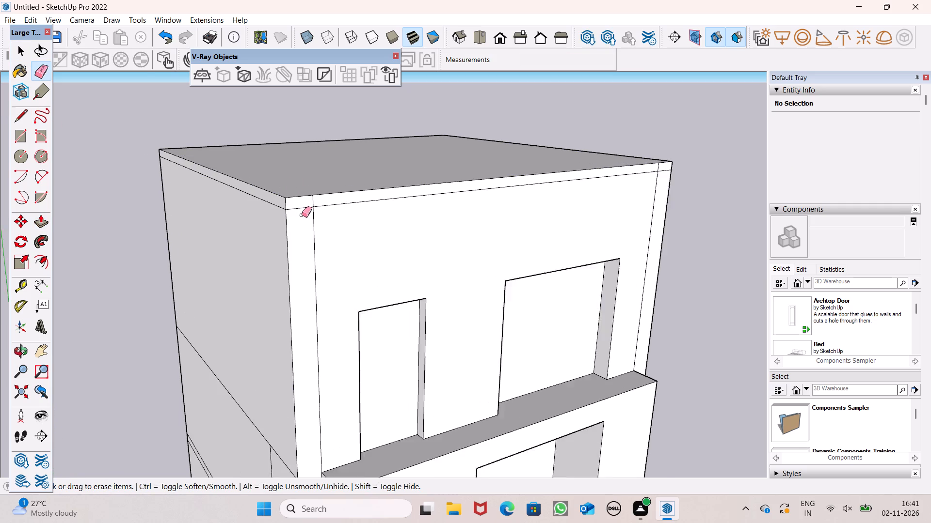
scroll(302, 215, up, 2)
click(313, 203)
scroll(252, 188, down, 3)
scroll(623, 168, up, 2)
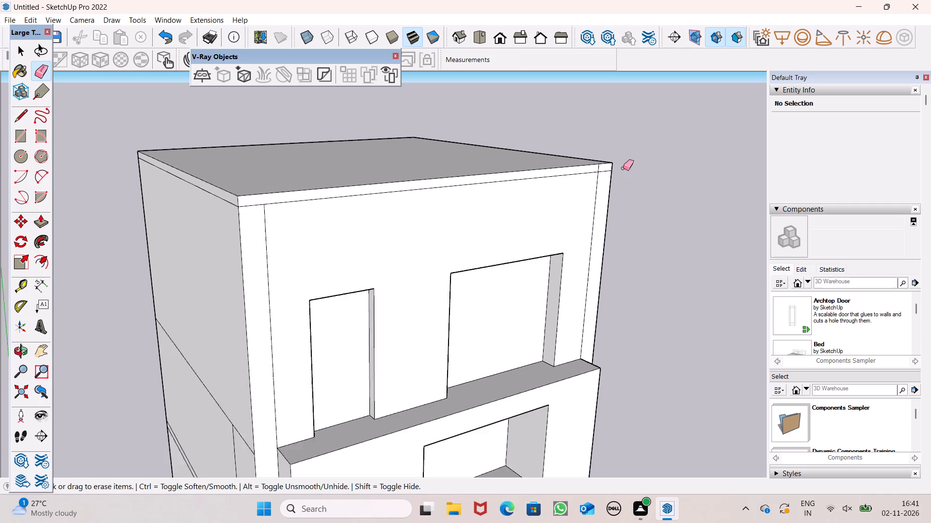
scroll(623, 168, up, 2)
drag(594, 170, 594, 164)
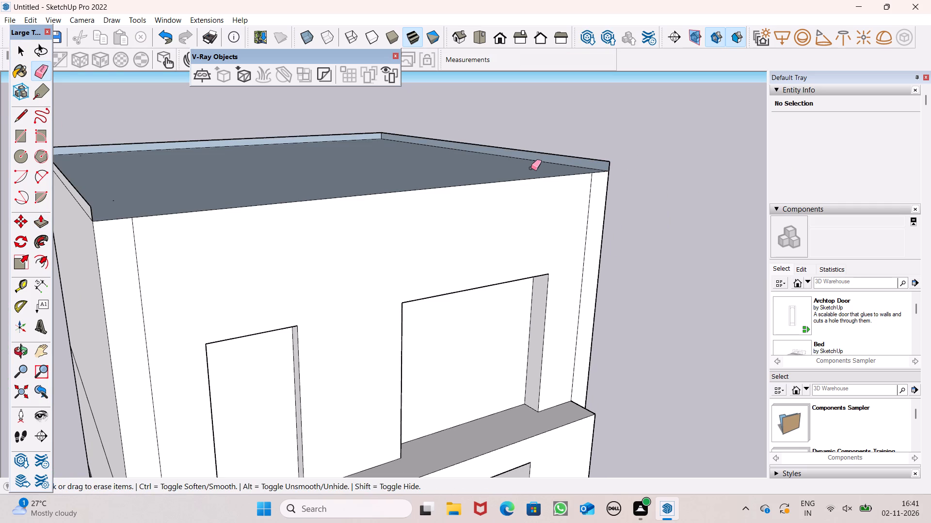
key(ctrl+z)
scroll(582, 182, up, 5)
drag(593, 166, 603, 163)
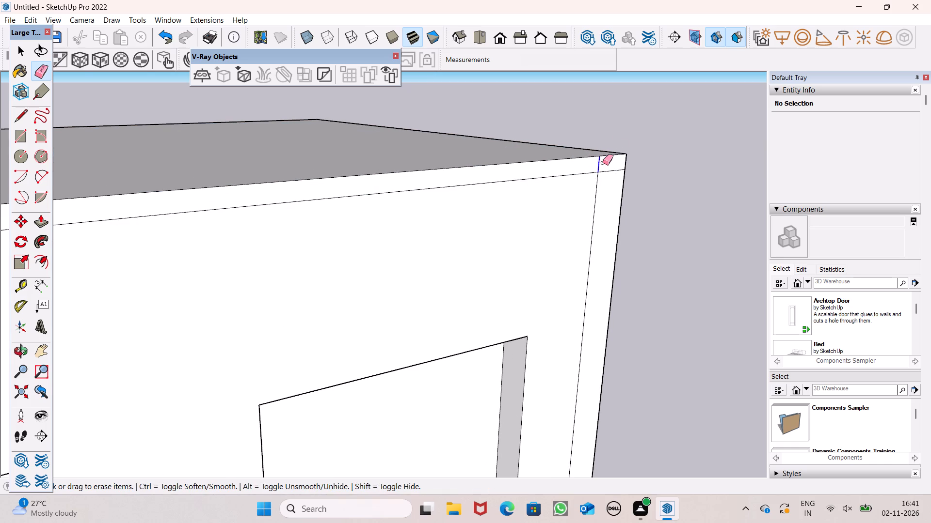
key(space)
scroll(599, 154, down, 5)
scroll(541, 119, down, 3)
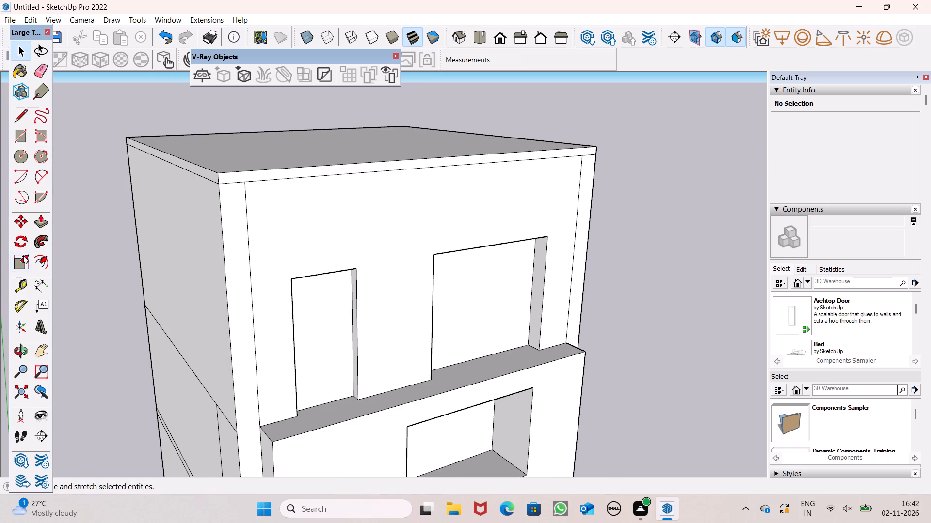
Push/Pull the roof band's front face outward about 2' 10" so the roof overhangs the facade.
drag(49, 212, 44, 220)
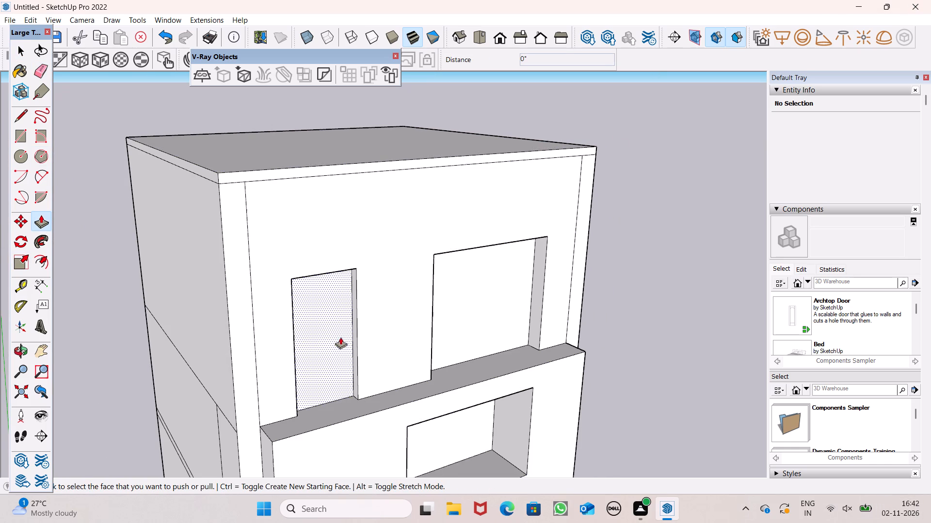
scroll(293, 187, down, 3)
middle_drag(259, 233, 300, 230)
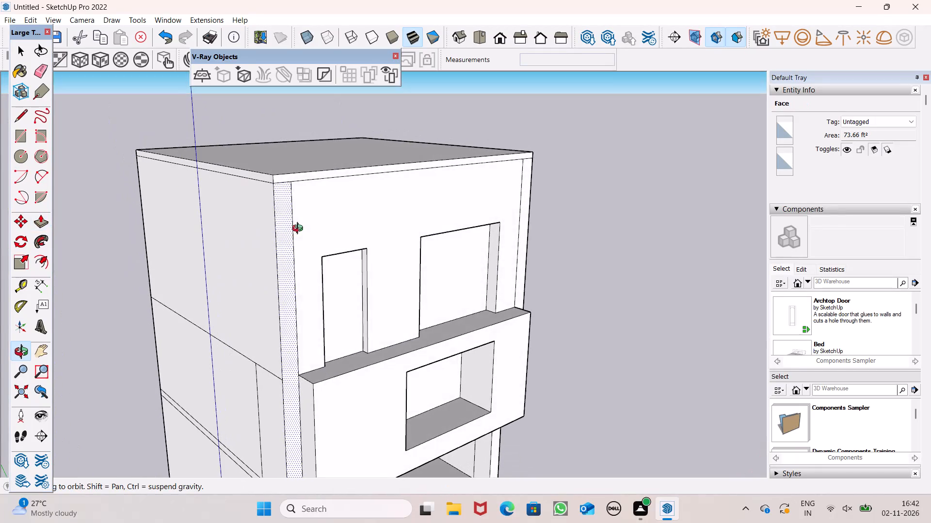
middle_drag(300, 230, 300, 229)
scroll(299, 179, up, 4)
scroll(277, 156, down, 2)
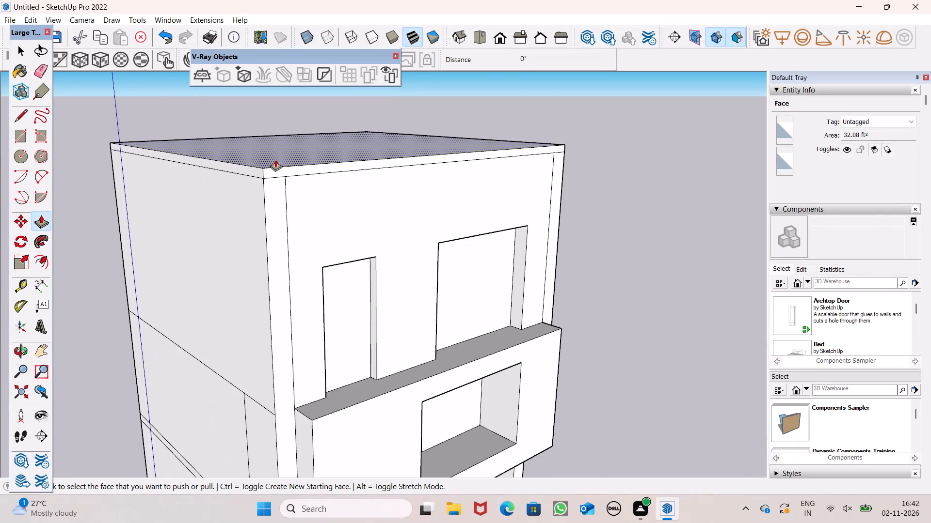
drag(273, 171, 275, 174)
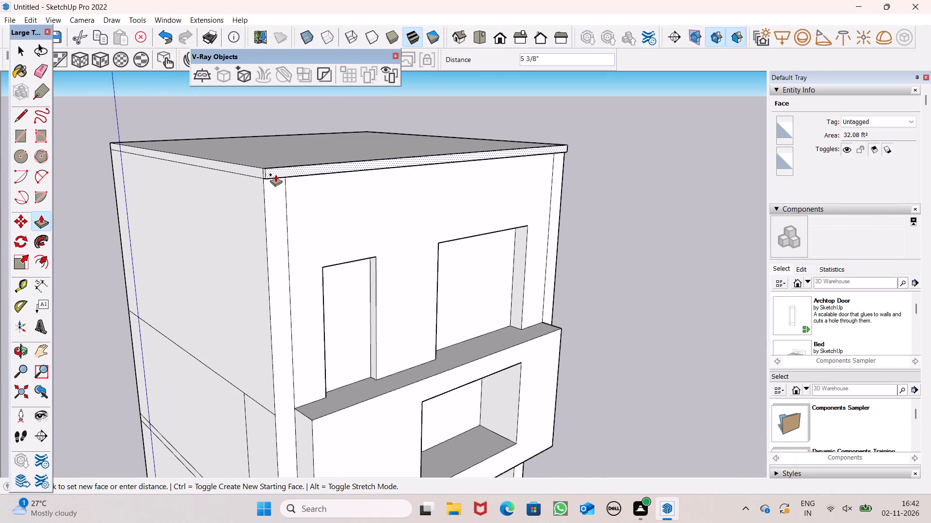
drag(275, 174, 334, 404)
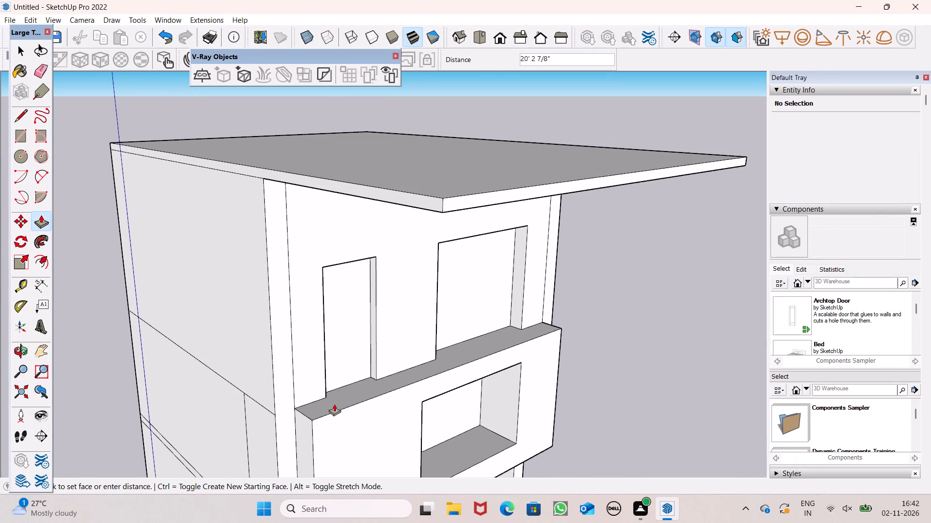
drag(334, 404, 335, 412)
Push/Pull the roof band's front face further outward, deepening the front overhang to about 5' 7".
scroll(332, 372, down, 2)
middle_drag(329, 371, 330, 225)
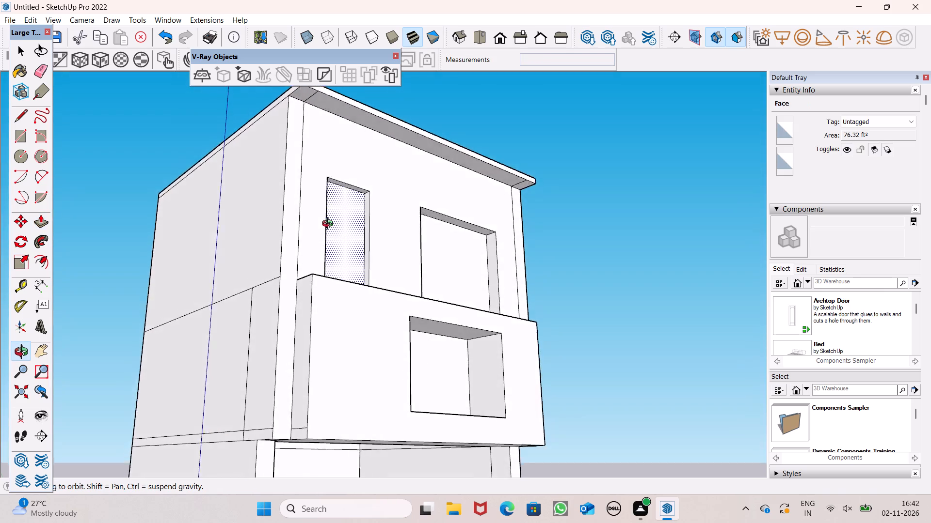
middle_drag(330, 225, 330, 198)
scroll(327, 246, down, 7)
scroll(320, 155, up, 14)
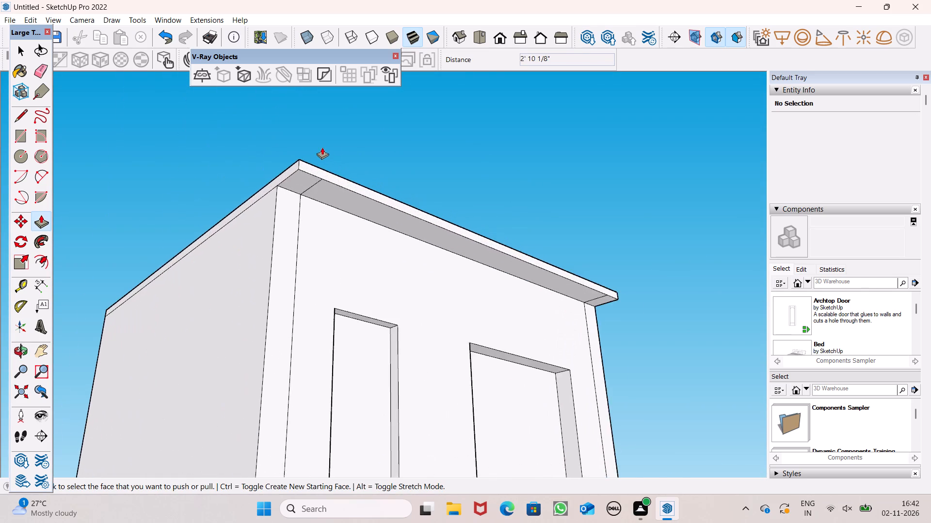
scroll(322, 147, up, 3)
drag(320, 183, 364, 178)
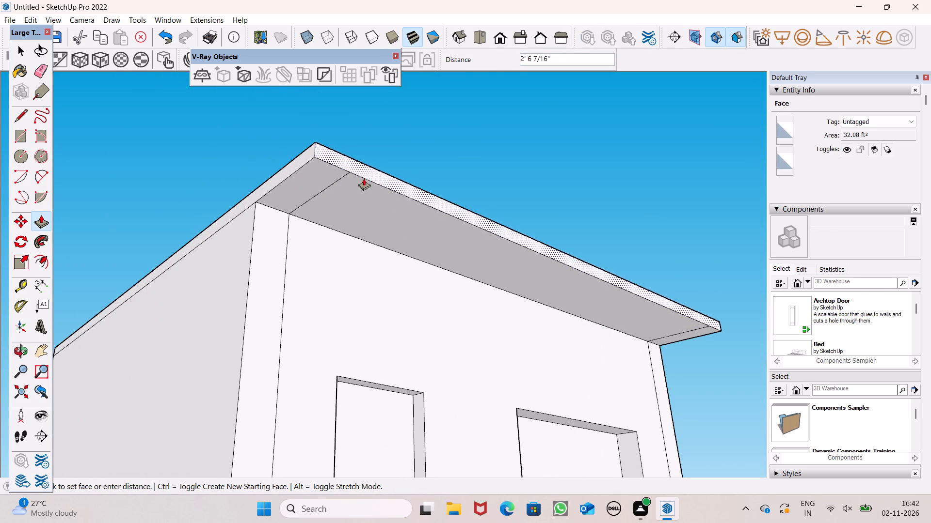
drag(364, 178, 365, 177)
Erase the two short dividing edges at the ends of the roof overhang's underside.
scroll(330, 188, down, 5)
middle_drag(369, 204, 164, 103)
scroll(163, 103, up, 1)
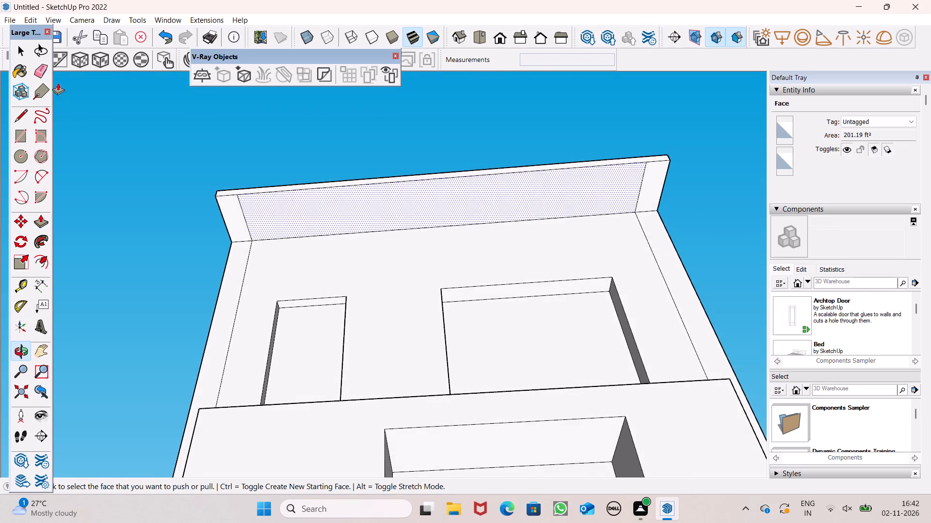
click(45, 69)
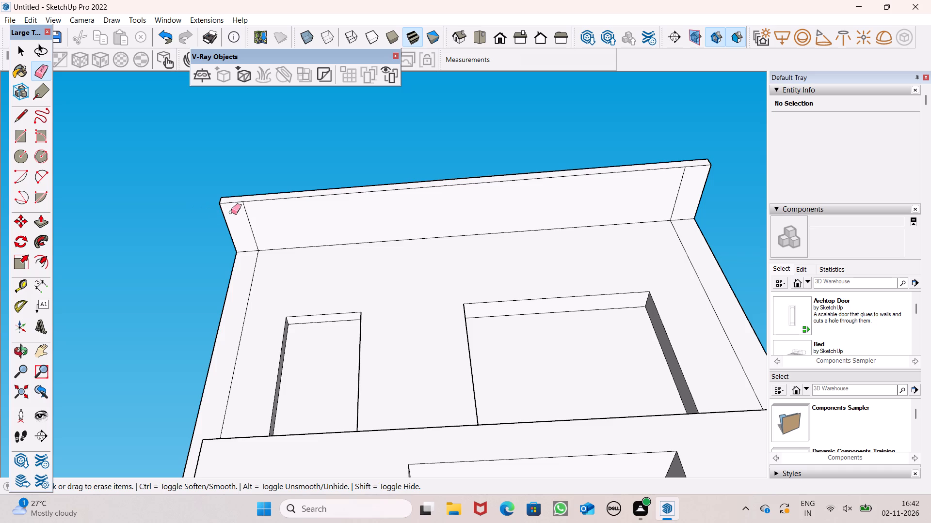
click(250, 227)
drag(672, 211, 676, 206)
Examine the roof overhang and front facade from below and from the front.
scroll(569, 223, down, 3)
middle_drag(460, 231, 487, 218)
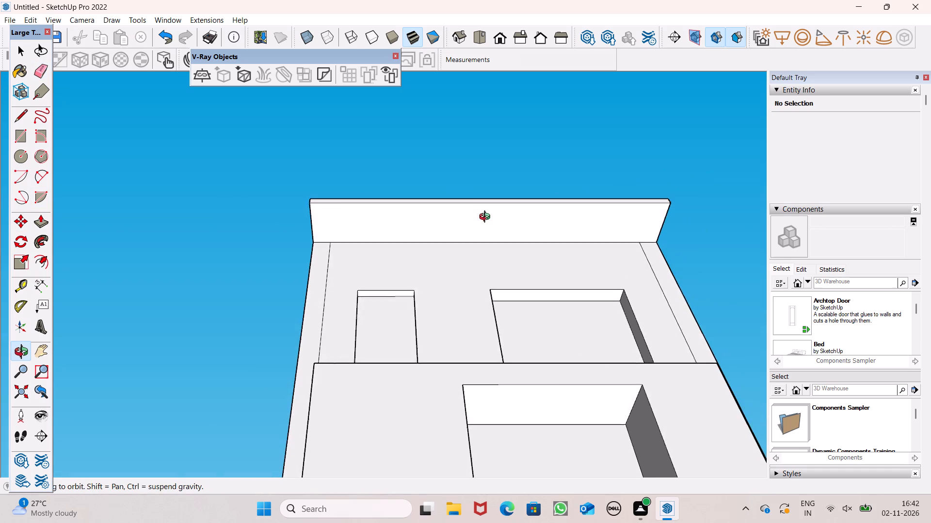
middle_drag(487, 218, 491, 230)
scroll(312, 207, down, 5)
middle_drag(367, 230, 473, 406)
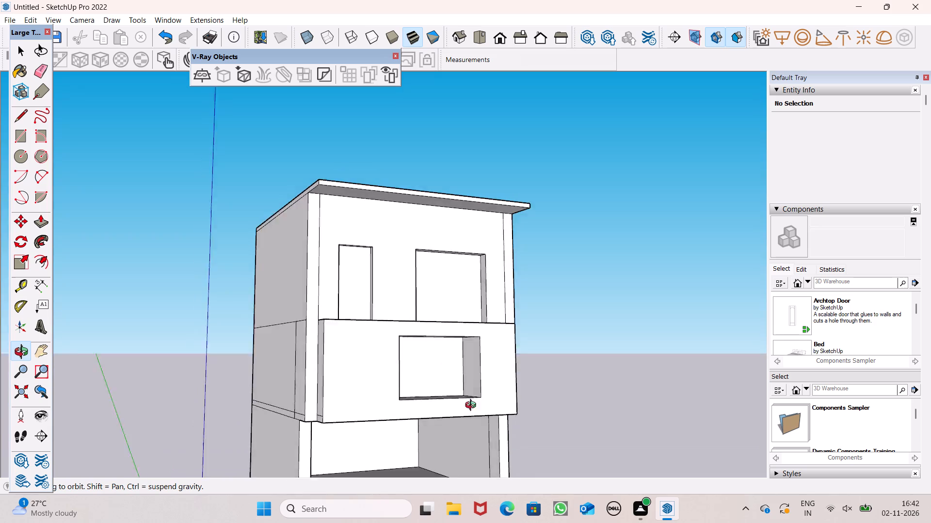
middle_drag(473, 406, 337, 220)
scroll(300, 167, up, 2)
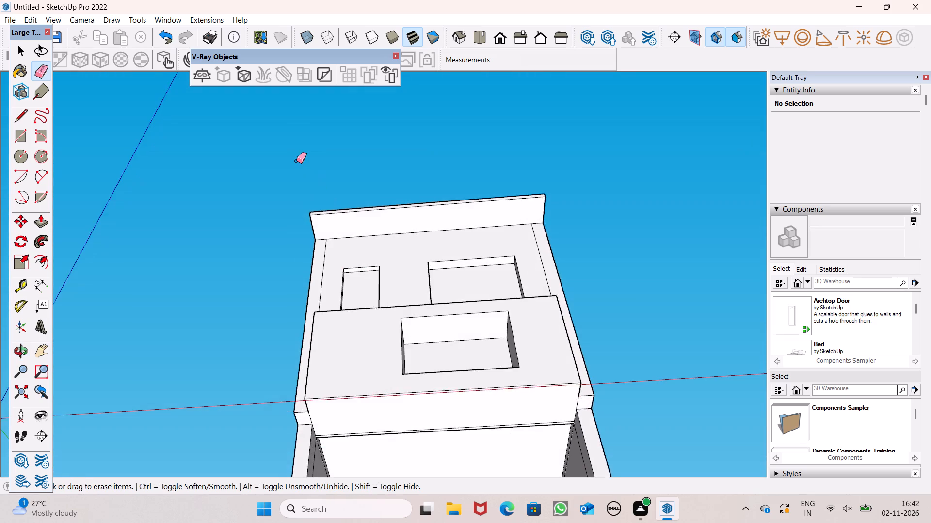
scroll(296, 161, up, 6)
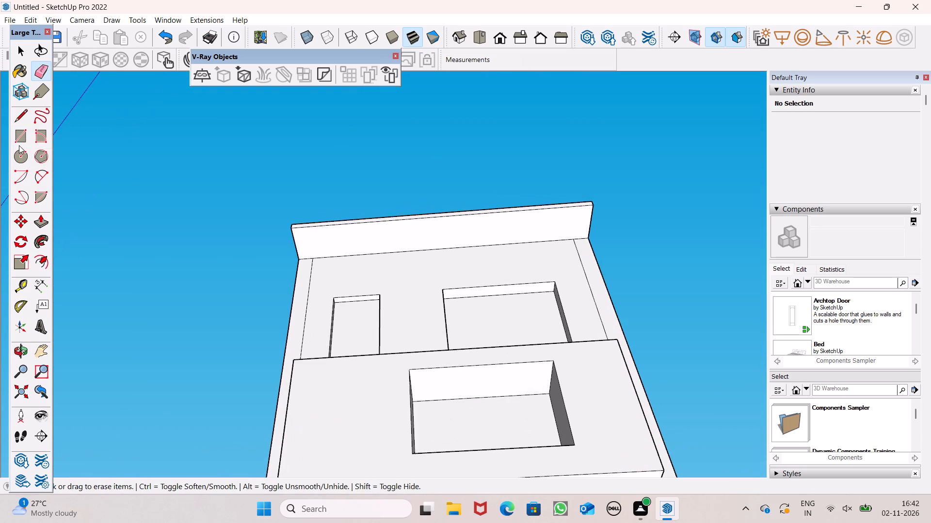
Draw a line about 5' 7" long across the overhang's underside near its left end, marking off a narrow strip.
click(19, 145)
middle_drag(144, 237, 147, 196)
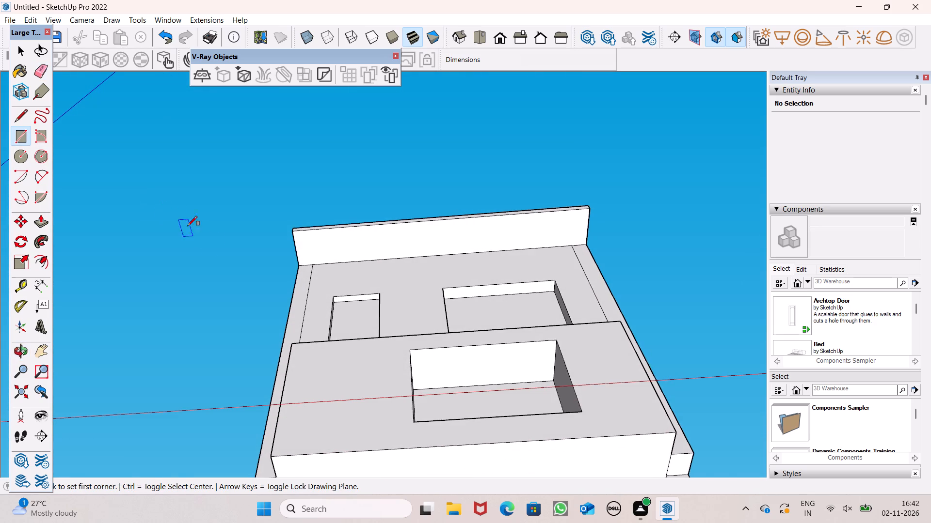
scroll(236, 233, up, 8)
scroll(302, 224, up, 8)
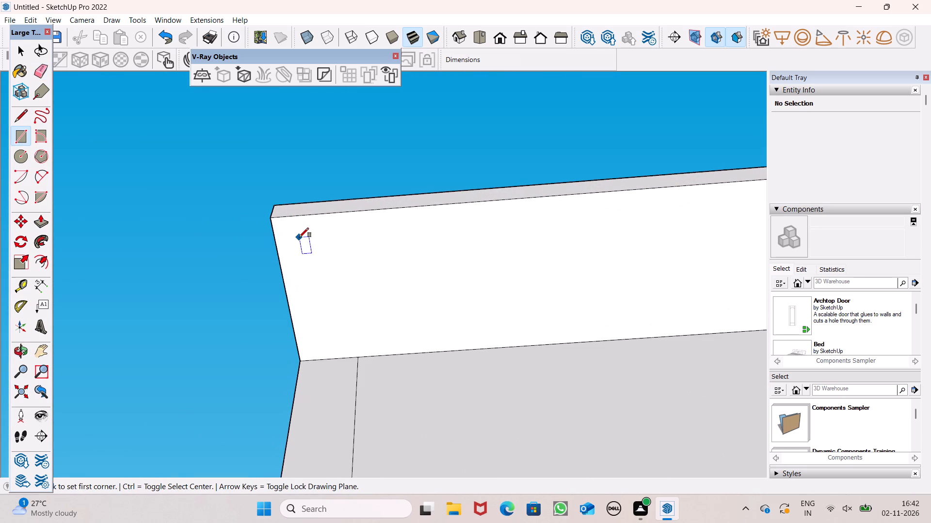
scroll(299, 237, up, 2)
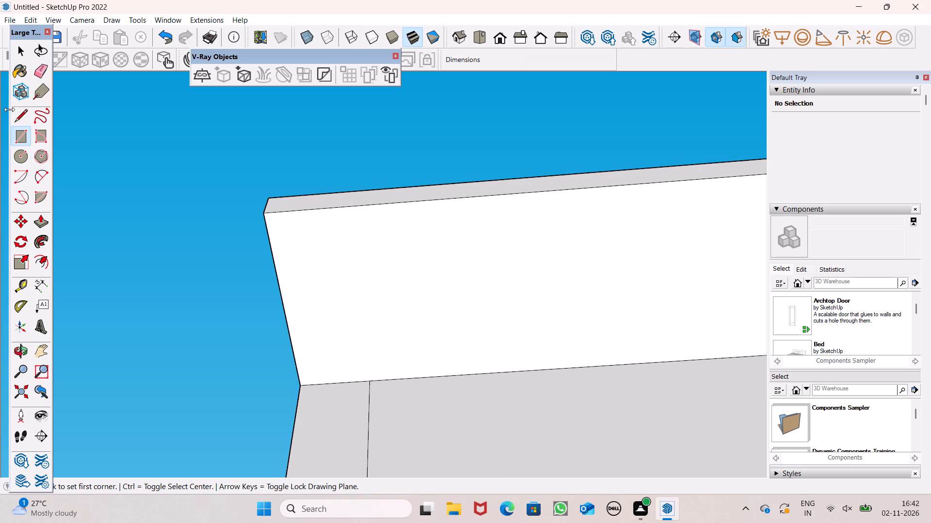
click(24, 118)
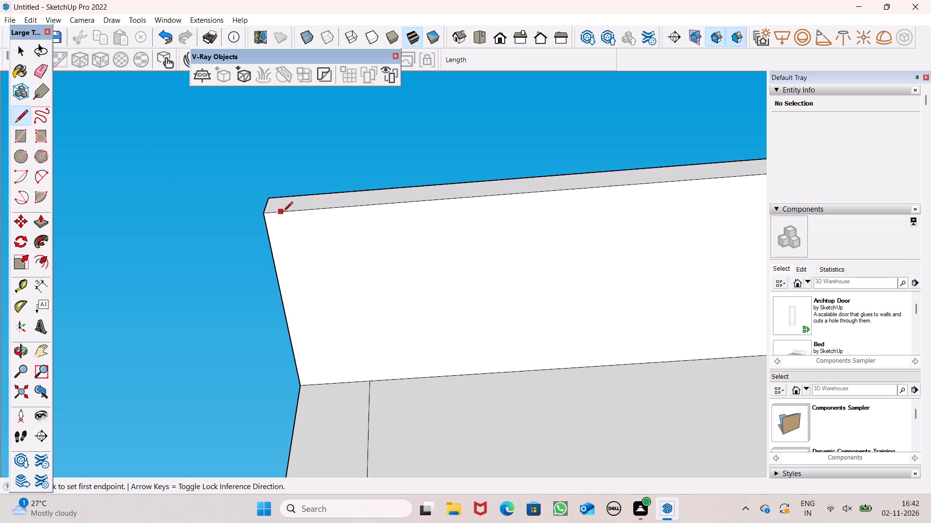
click(283, 213)
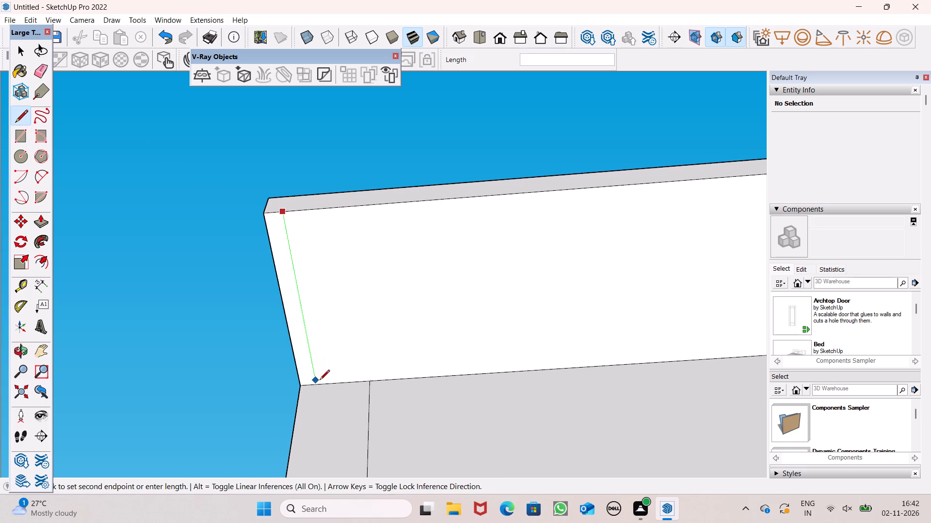
click(320, 382)
key(space)
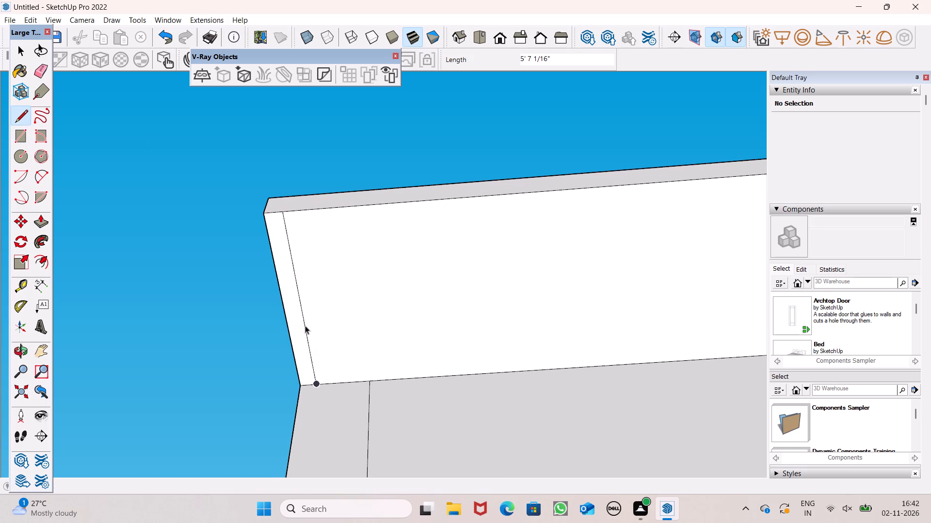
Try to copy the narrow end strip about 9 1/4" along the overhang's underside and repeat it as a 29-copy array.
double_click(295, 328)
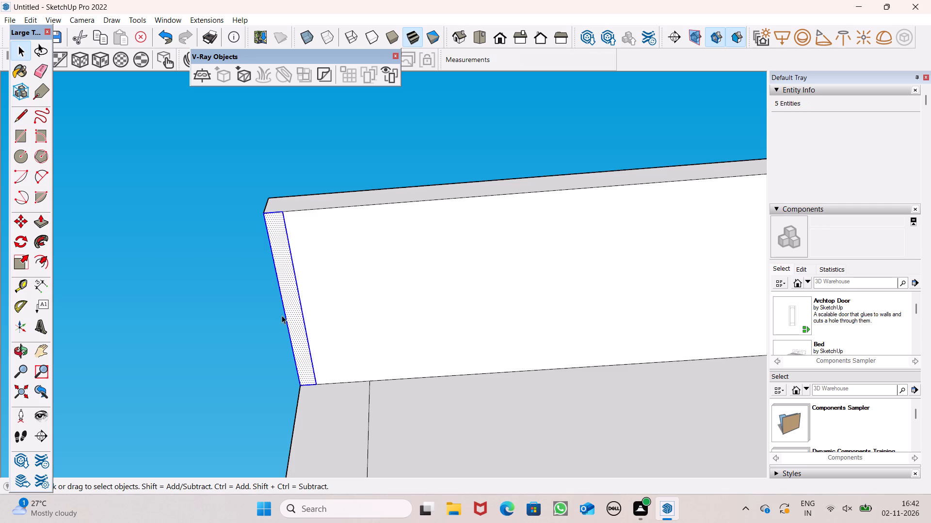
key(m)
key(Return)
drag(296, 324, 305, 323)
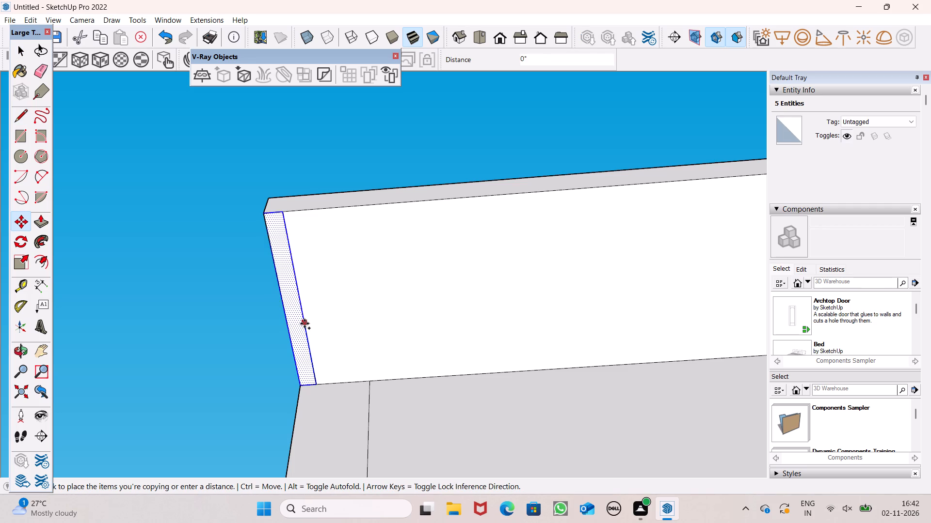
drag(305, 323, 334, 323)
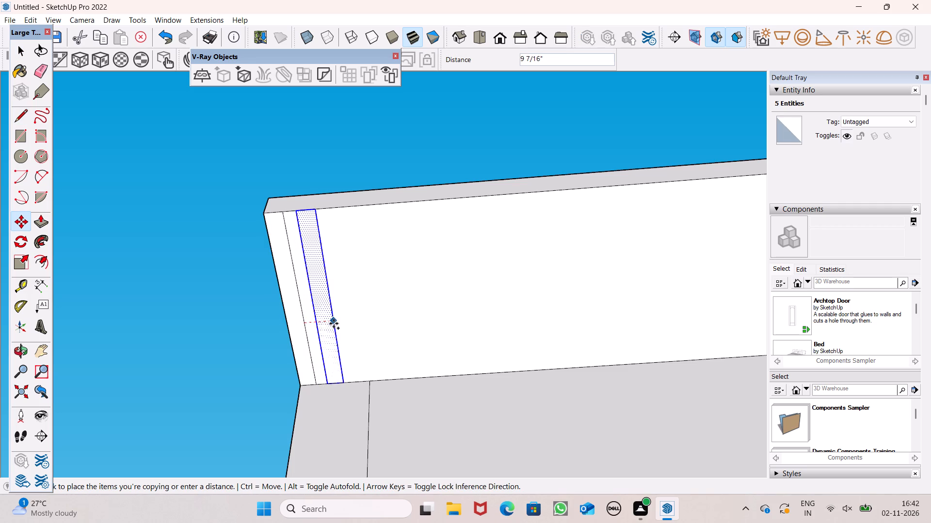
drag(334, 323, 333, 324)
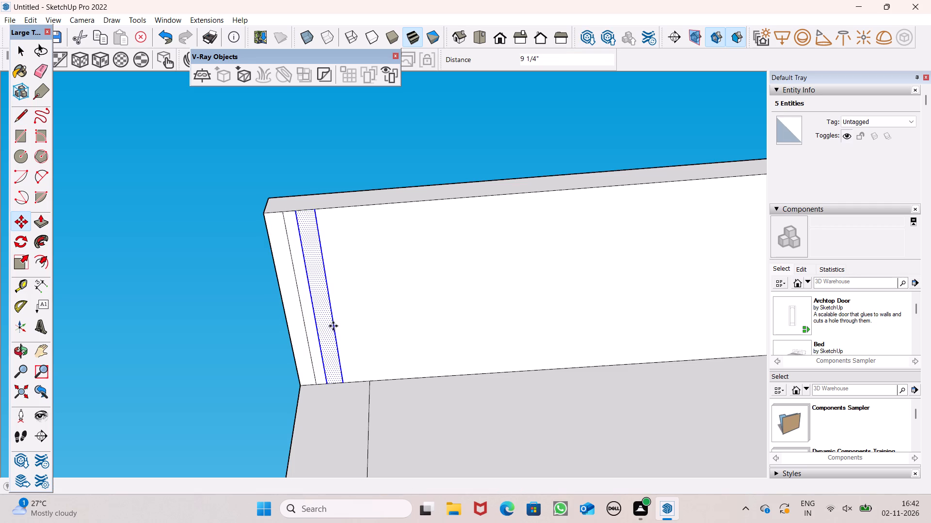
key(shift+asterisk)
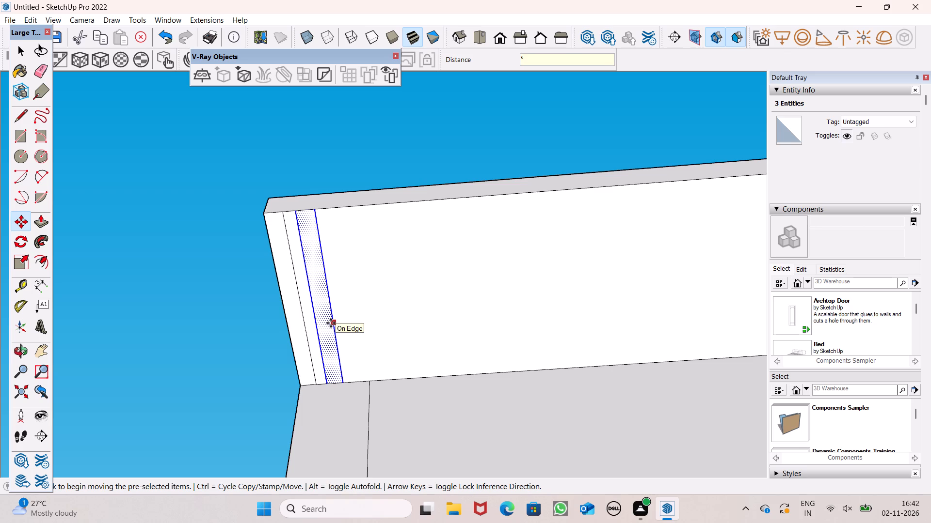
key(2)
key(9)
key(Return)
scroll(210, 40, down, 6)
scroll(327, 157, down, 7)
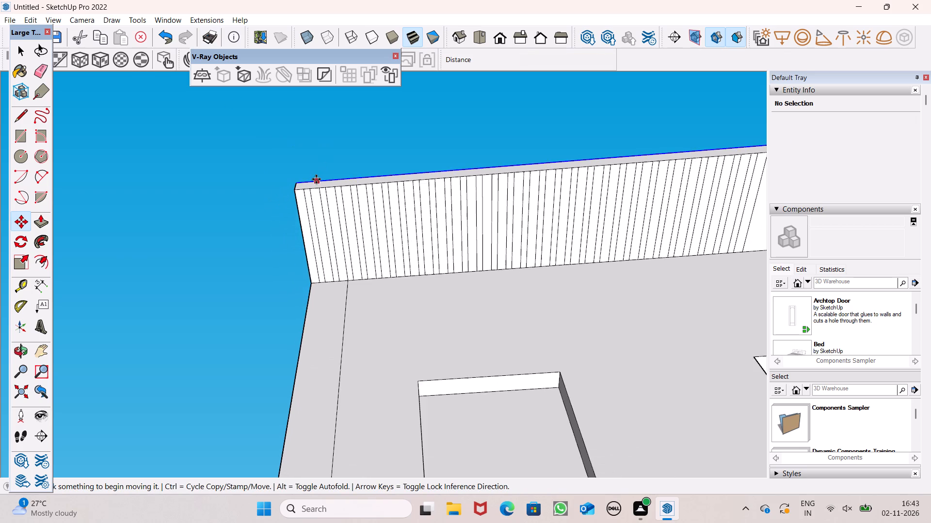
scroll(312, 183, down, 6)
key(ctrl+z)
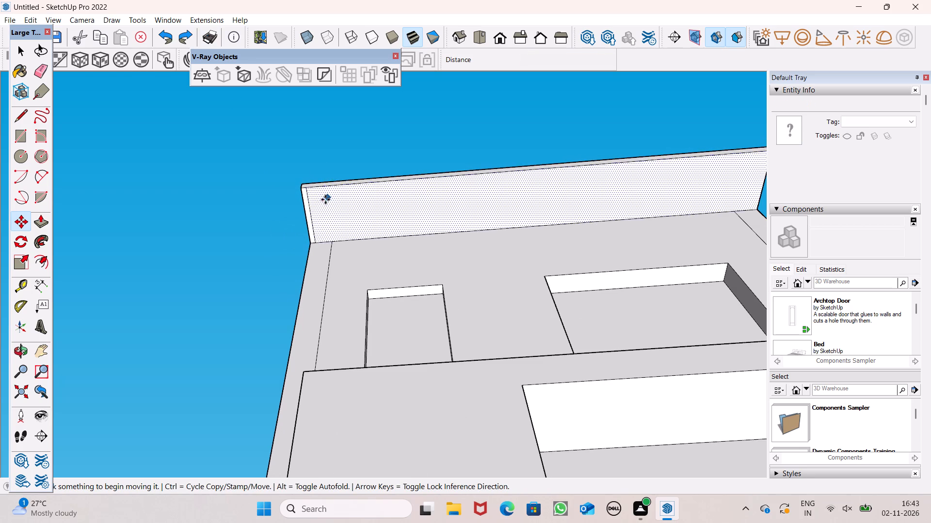
Undo the strip's dividing line and redraw it about 5' 7" long across the overhang's underside near its left end.
scroll(318, 203, up, 15)
key(space)
double_click(295, 202)
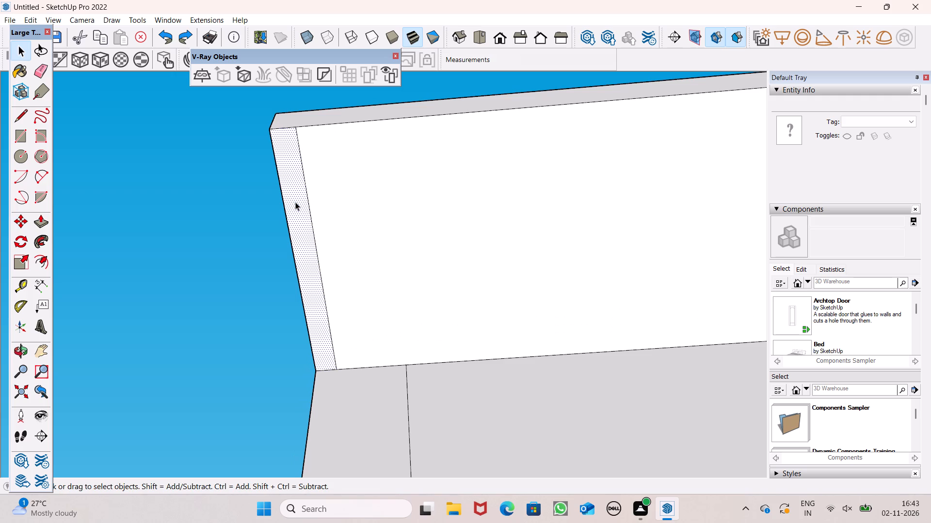
click(242, 195)
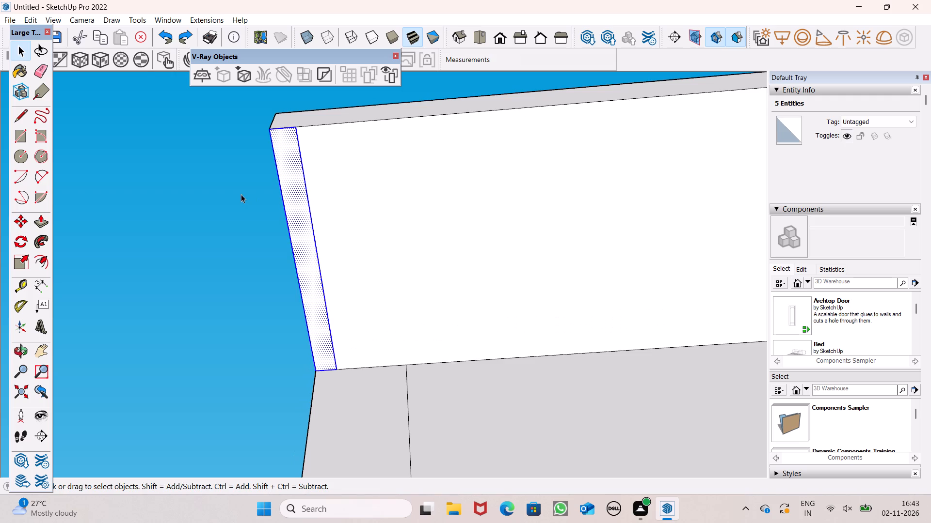
key(ctrl+z)
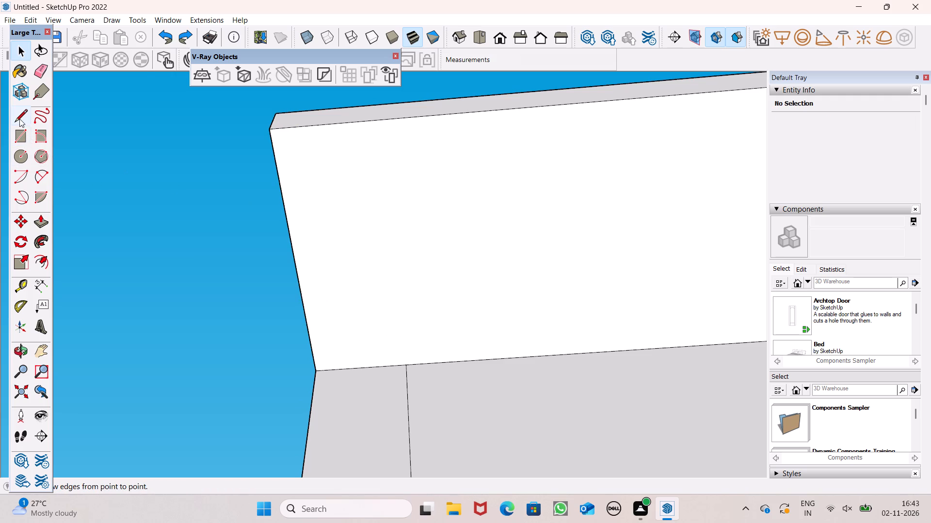
click(19, 118)
scroll(234, 132, up, 2)
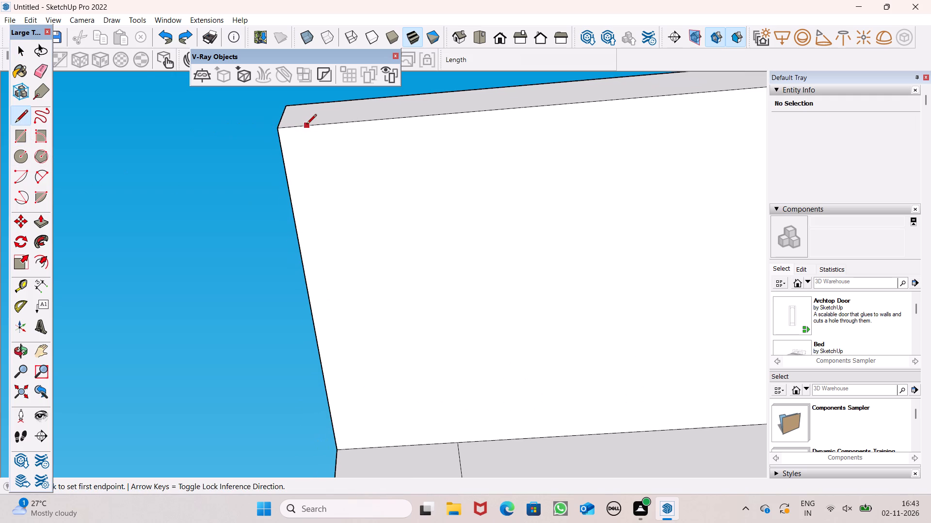
click(306, 125)
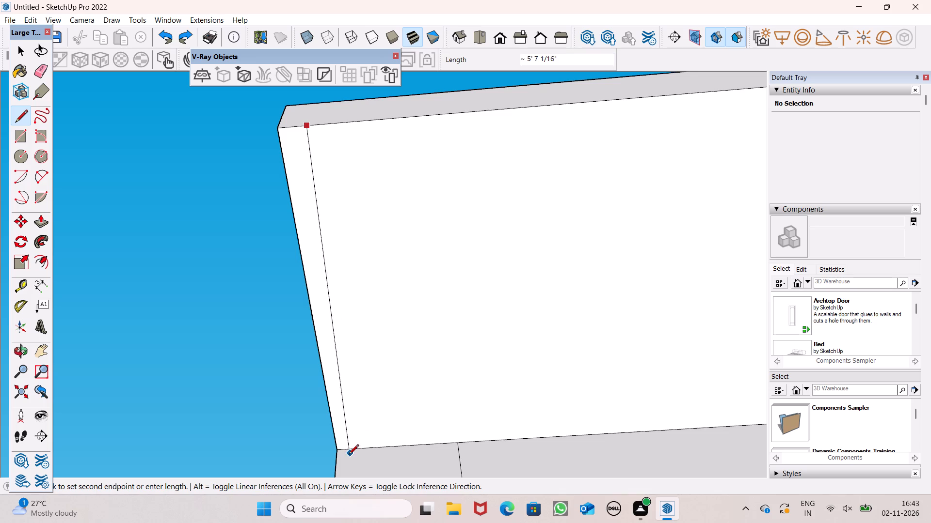
click(354, 451)
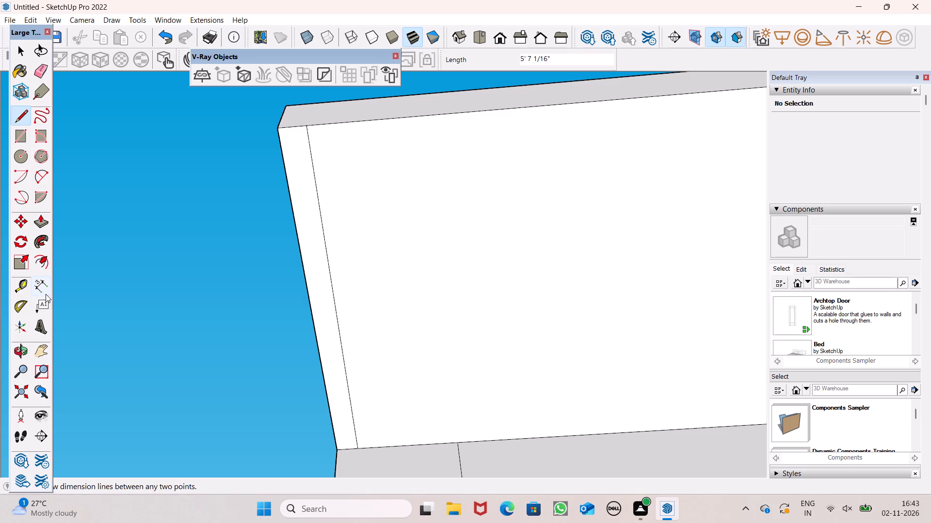
Measure the width of the narrow strip along the overhang's outer edge.
click(44, 291)
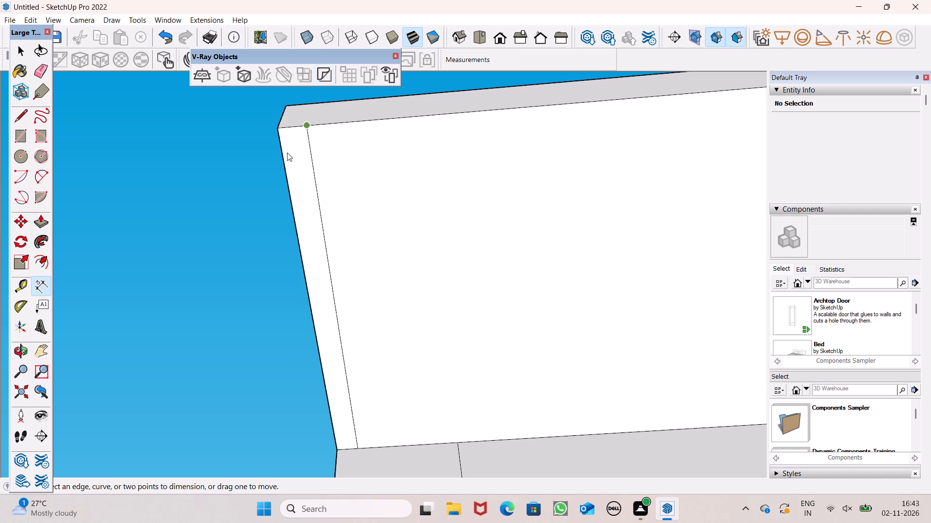
click(279, 127)
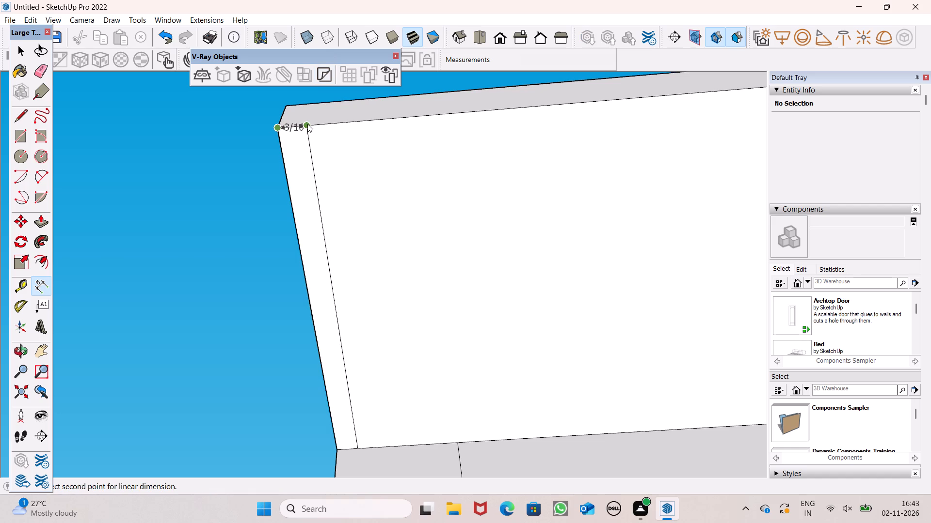
click(307, 124)
key(space)
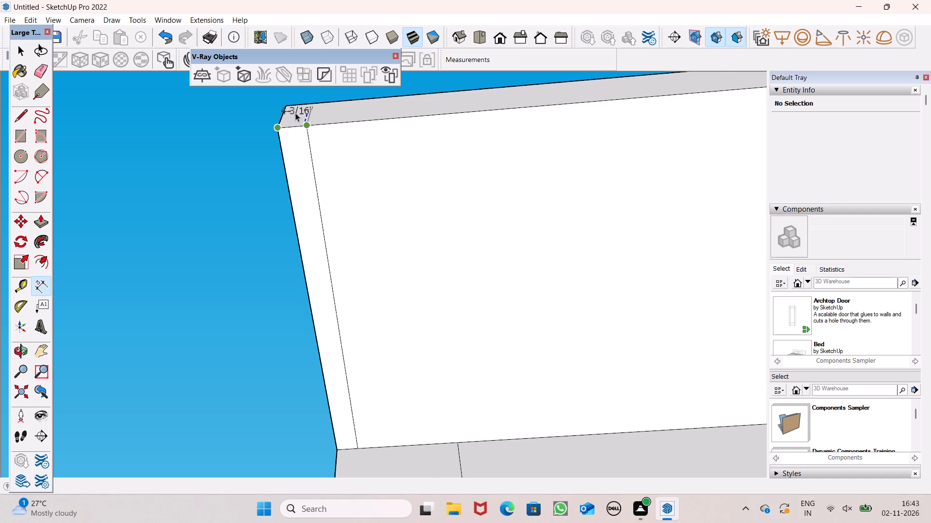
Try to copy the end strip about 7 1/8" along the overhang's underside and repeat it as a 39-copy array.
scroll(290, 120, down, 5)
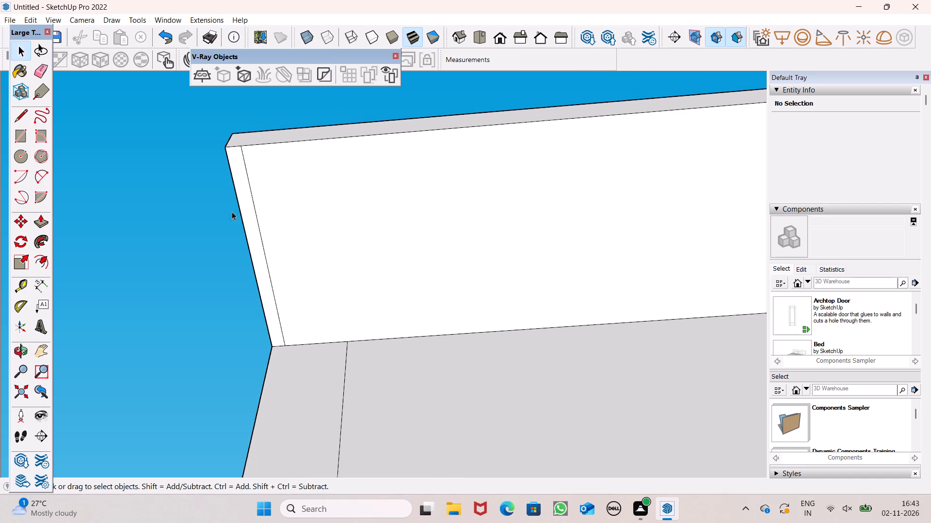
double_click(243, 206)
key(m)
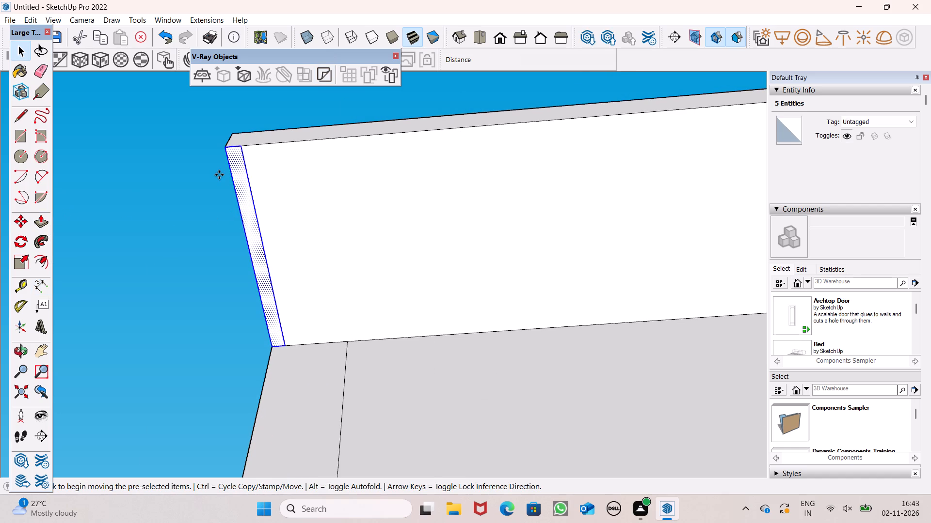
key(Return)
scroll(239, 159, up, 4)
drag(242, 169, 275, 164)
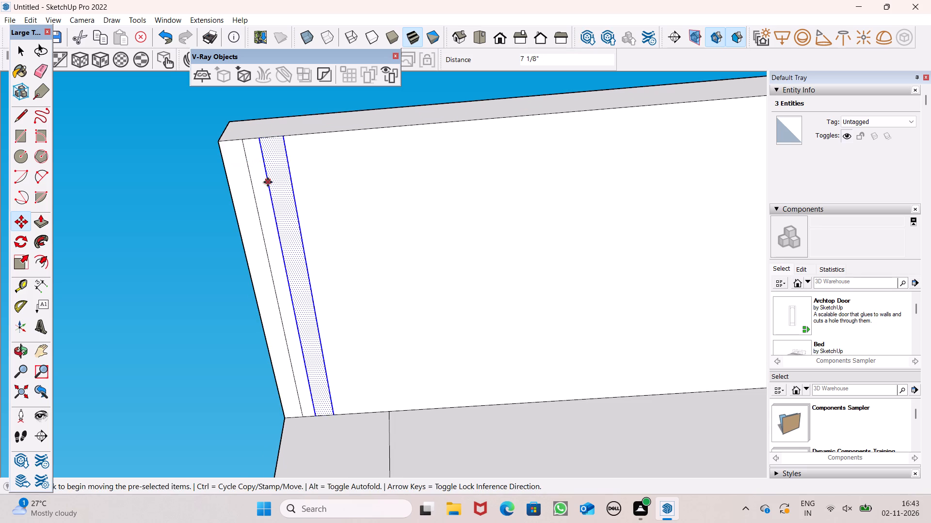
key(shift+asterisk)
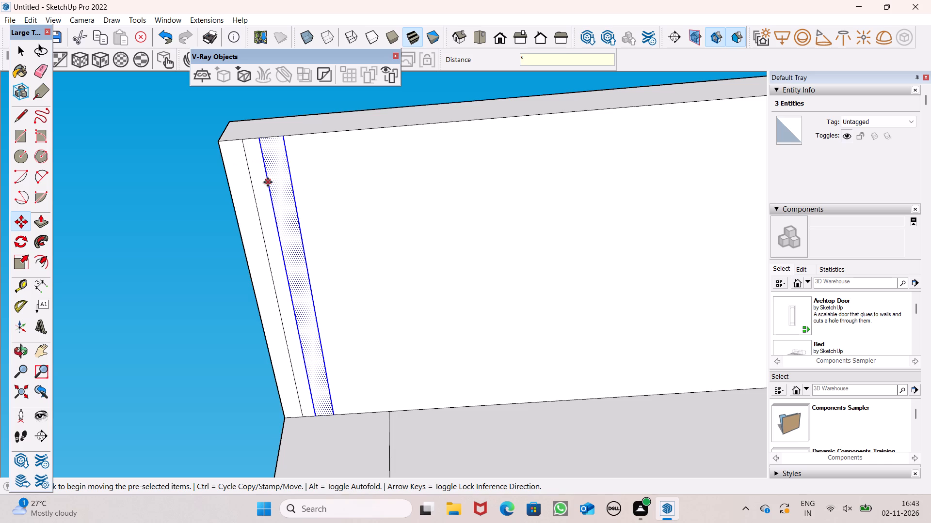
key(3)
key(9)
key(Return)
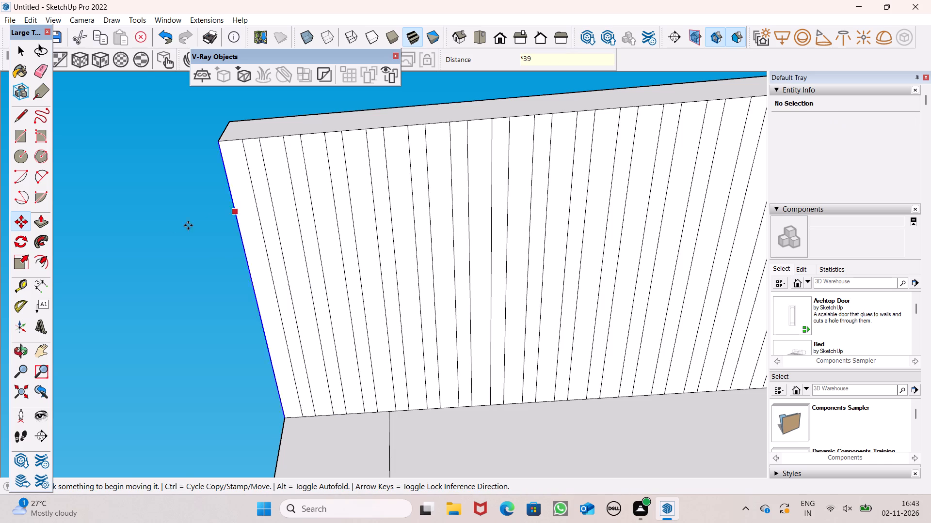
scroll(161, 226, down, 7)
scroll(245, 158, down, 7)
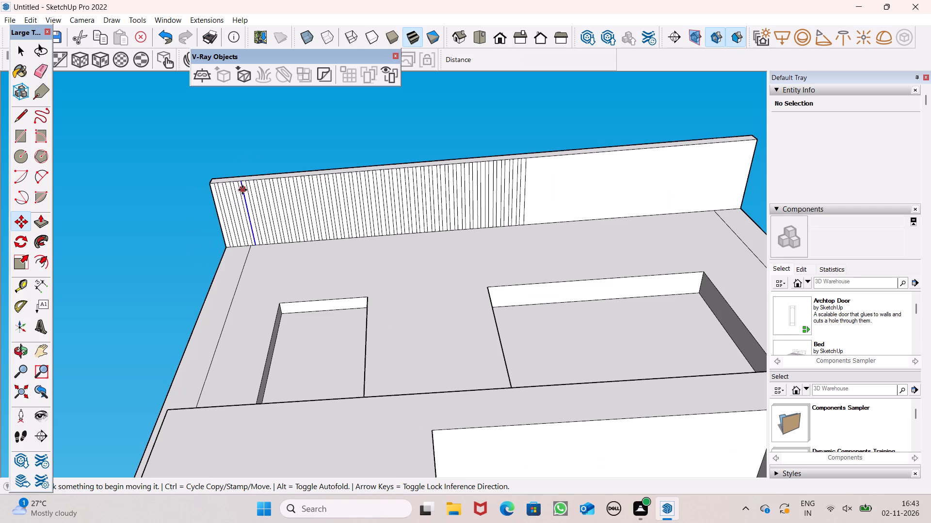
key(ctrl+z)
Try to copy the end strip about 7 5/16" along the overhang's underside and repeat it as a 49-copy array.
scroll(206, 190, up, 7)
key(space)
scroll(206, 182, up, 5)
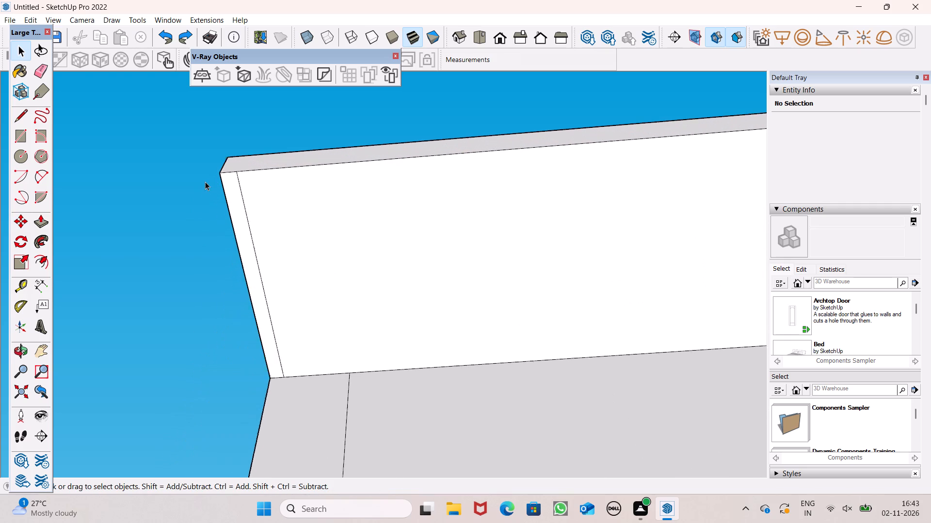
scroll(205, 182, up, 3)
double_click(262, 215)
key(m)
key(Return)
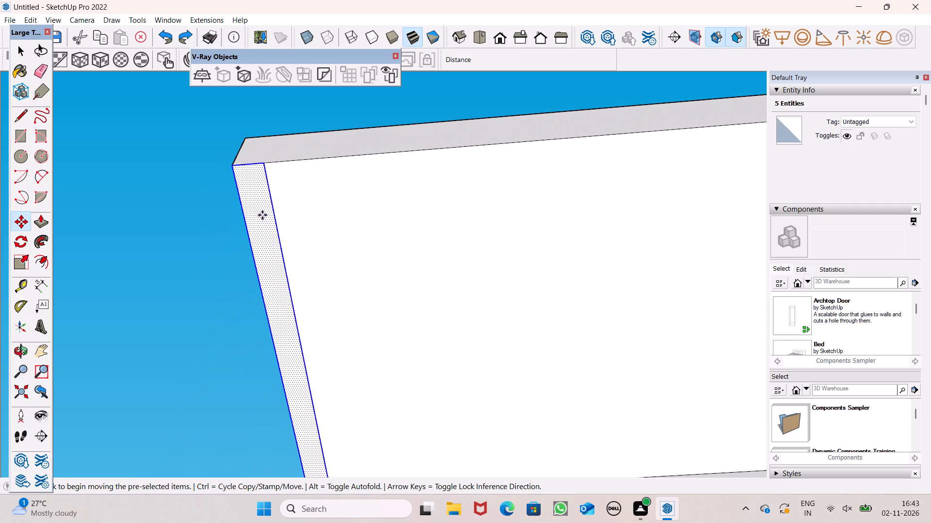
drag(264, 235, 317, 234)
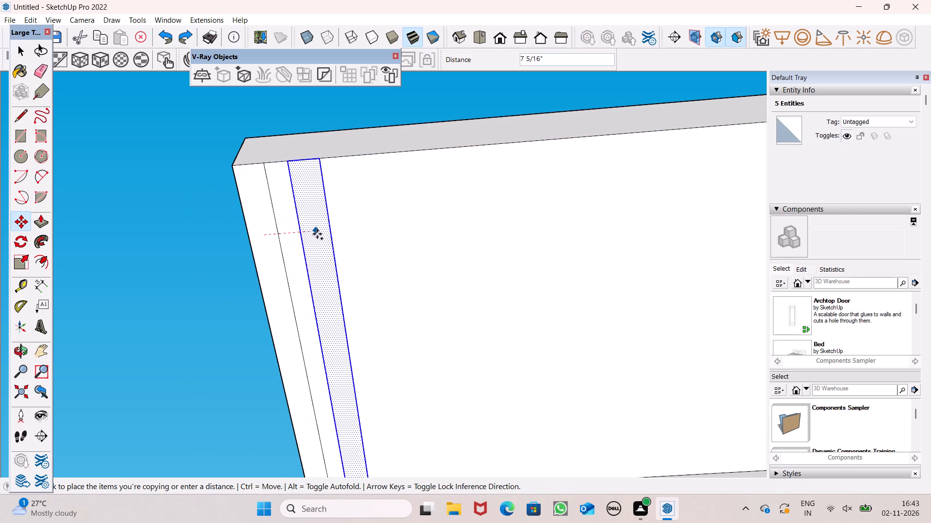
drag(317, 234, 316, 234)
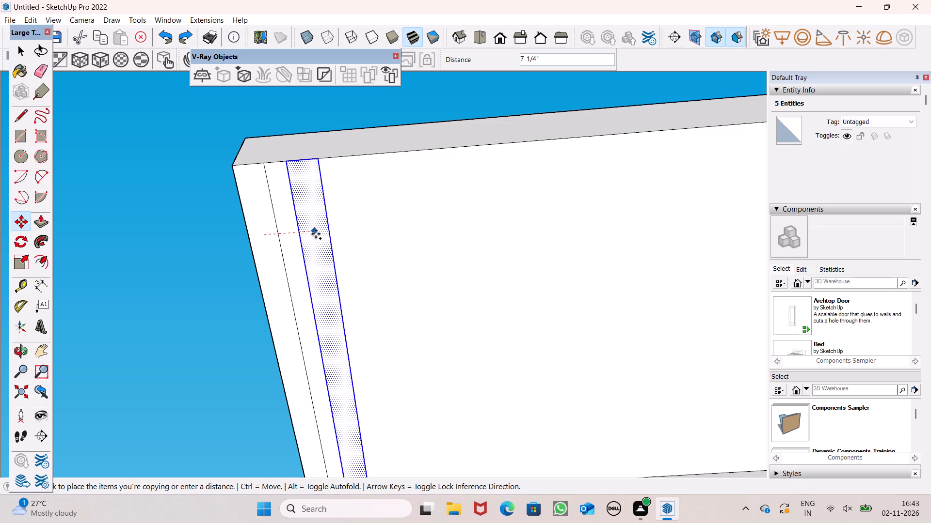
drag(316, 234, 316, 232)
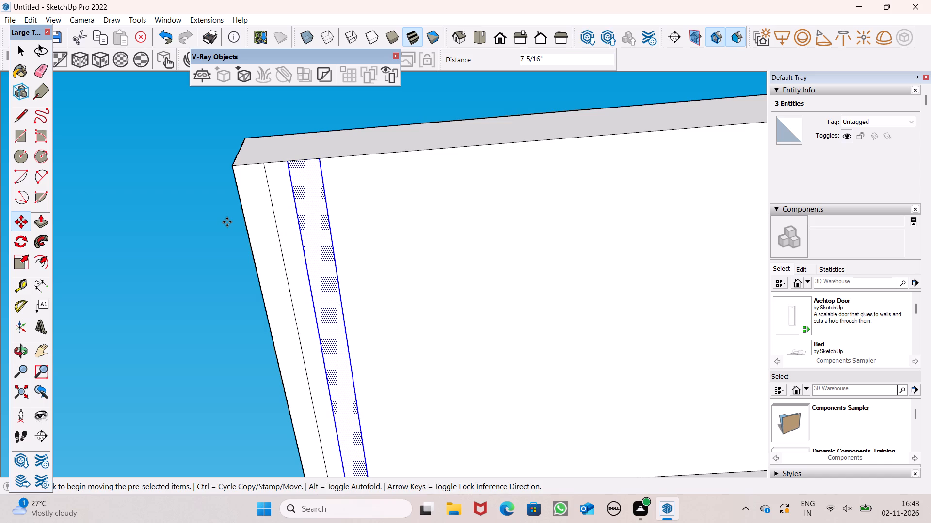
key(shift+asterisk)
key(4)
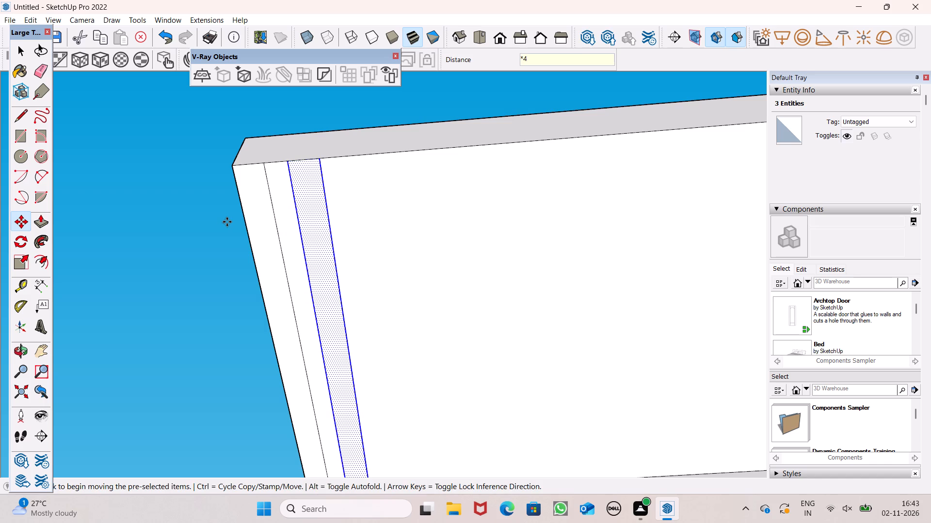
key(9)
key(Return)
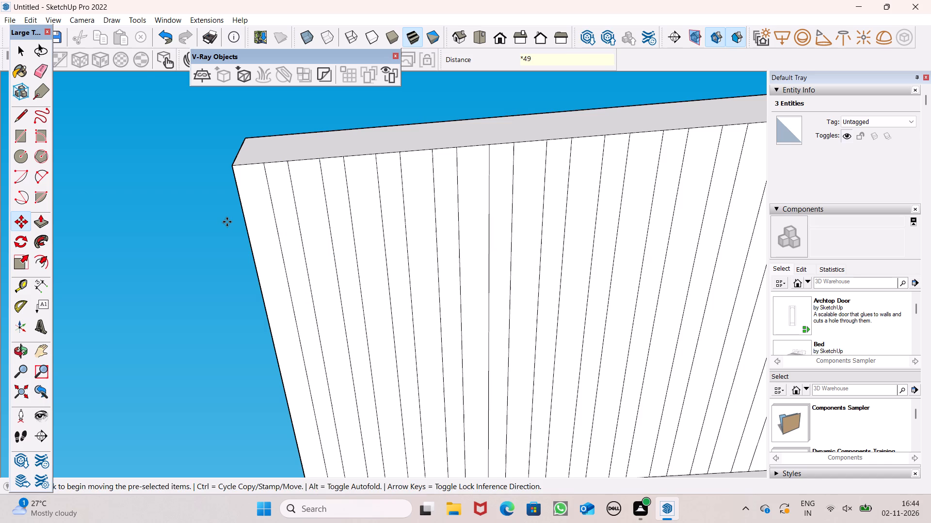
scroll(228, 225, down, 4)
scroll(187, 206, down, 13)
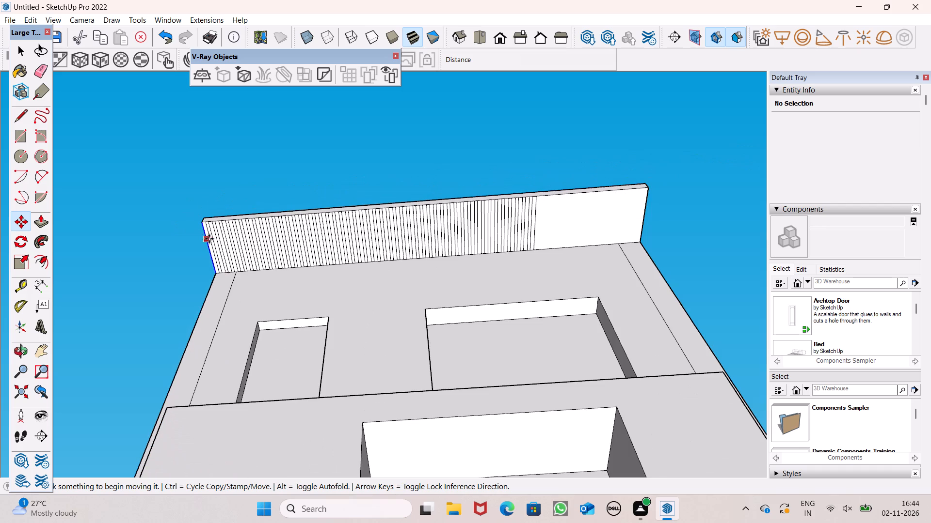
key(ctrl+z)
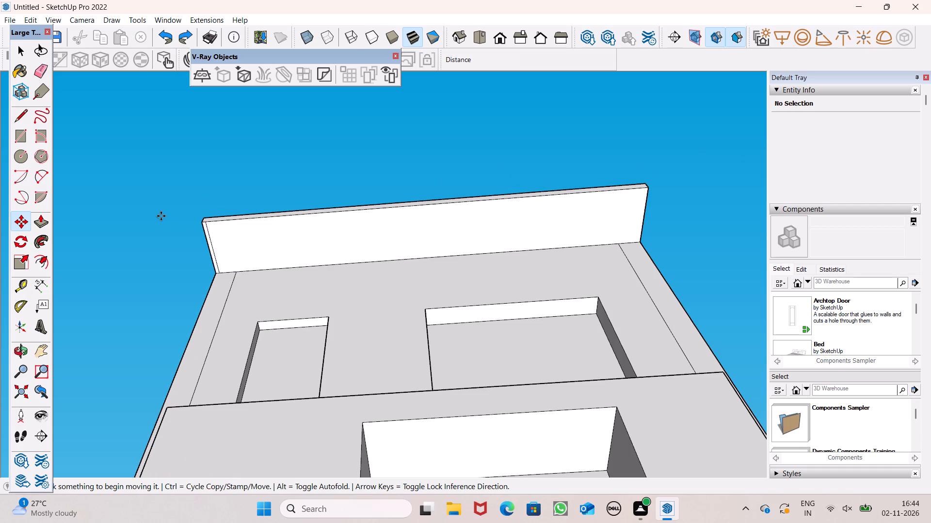
Copy the end strip with its edges about 7 9/16" along the roof overhang's underside.
scroll(171, 239, up, 1)
middle_drag(176, 261, 302, 255)
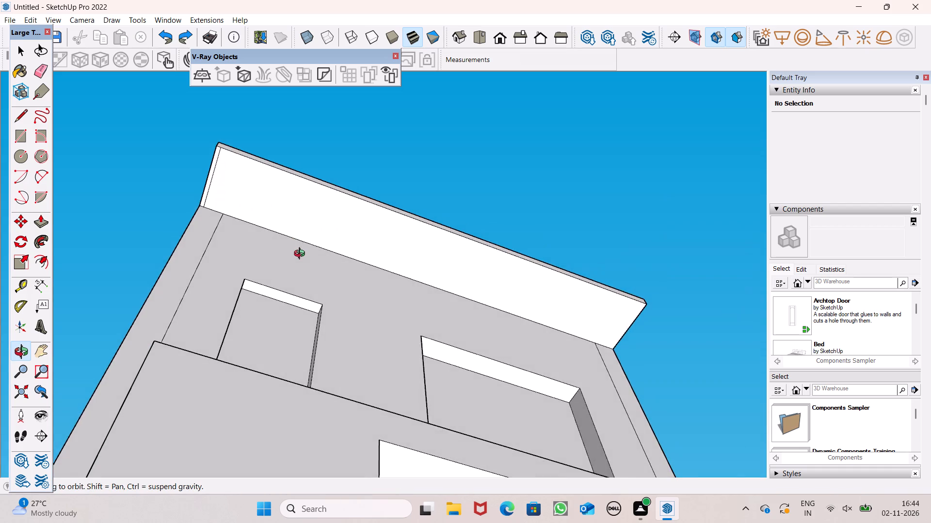
middle_drag(302, 255, 227, 201)
scroll(235, 198, up, 3)
middle_drag(224, 202, 192, 206)
scroll(196, 231, up, 14)
double_click(209, 263)
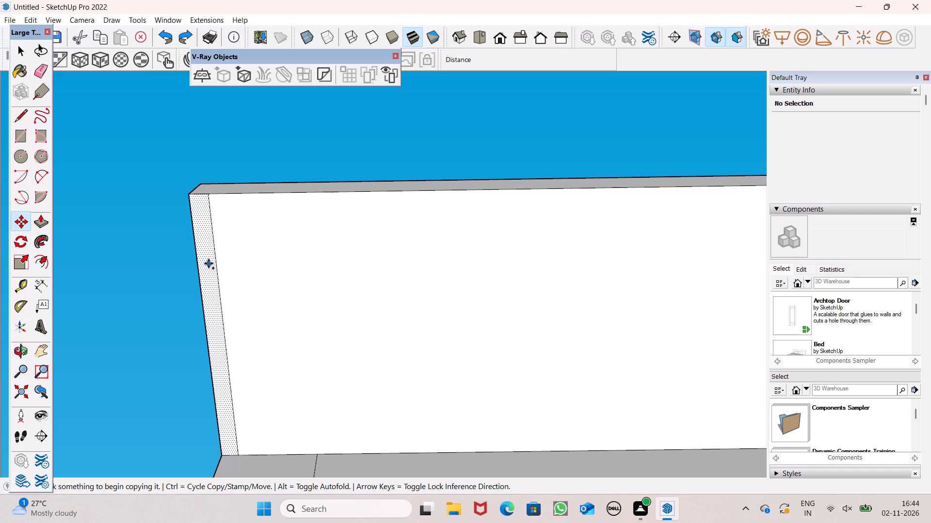
key(m)
key(Return)
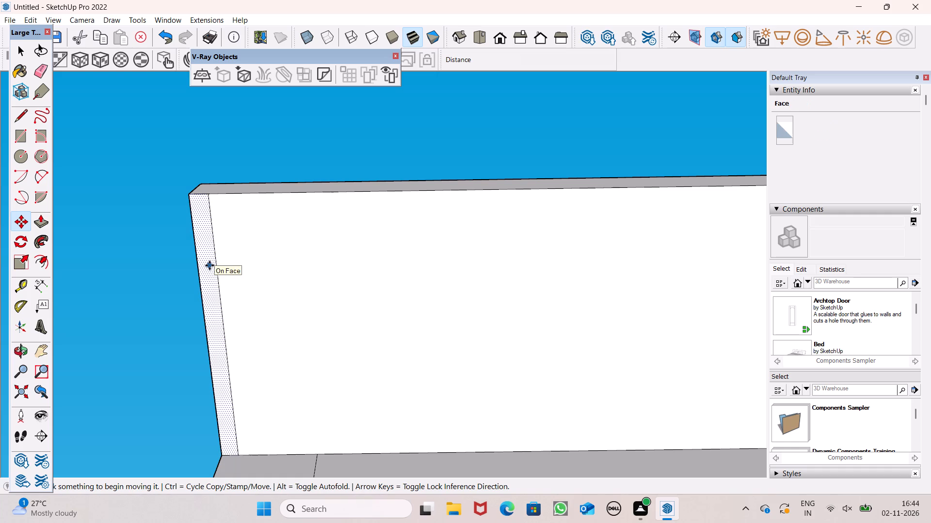
key(space)
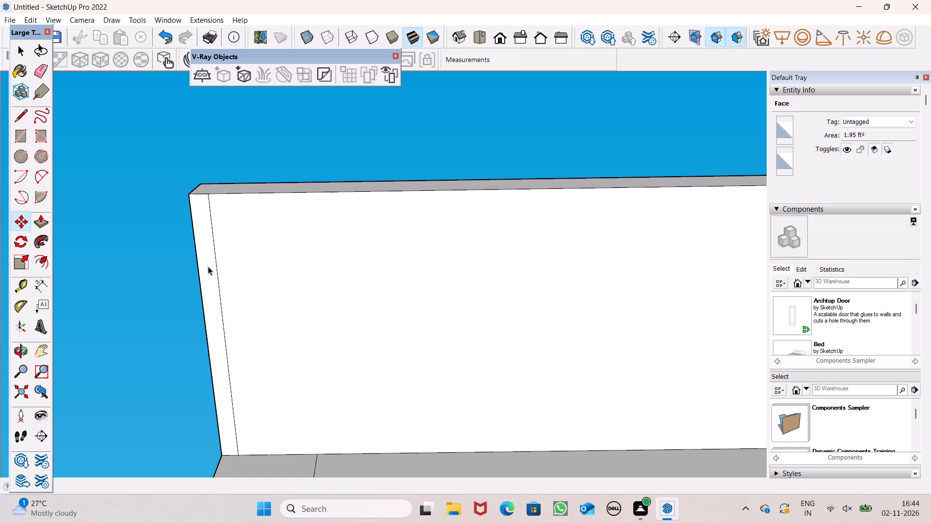
double_click(208, 266)
key(m)
key(Return)
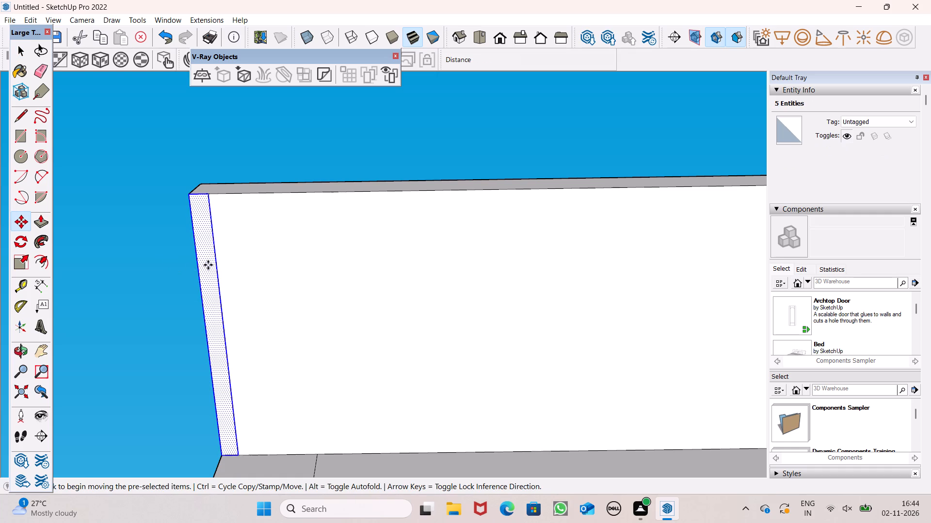
drag(208, 264, 241, 264)
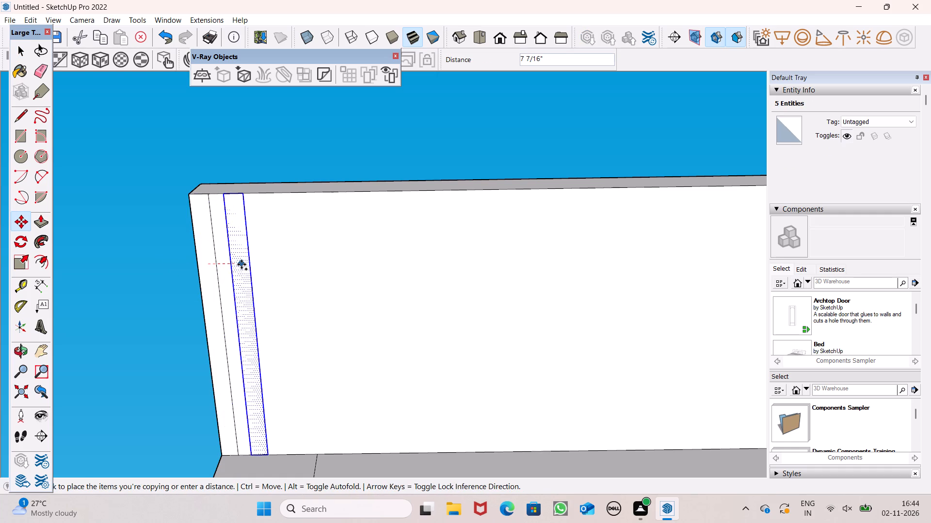
drag(241, 264, 242, 265)
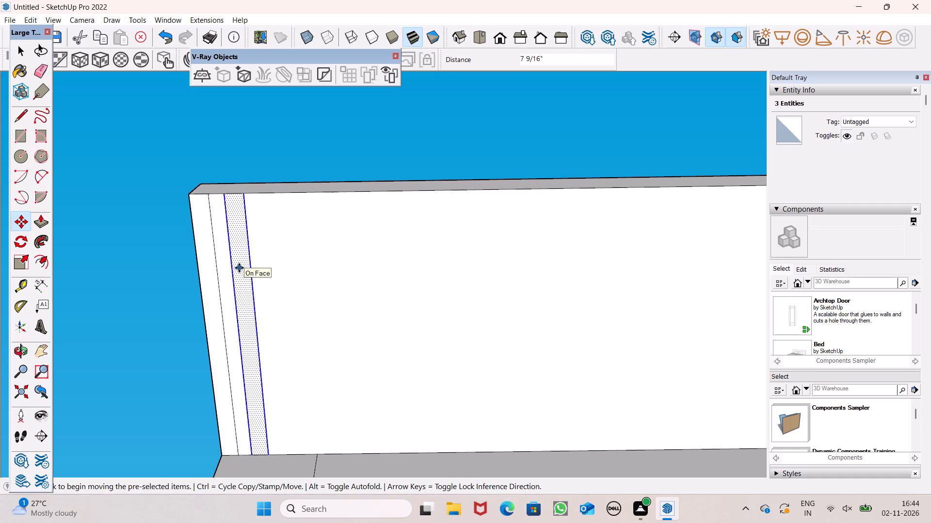
Repeat the copied strip as a 90-copy array along the overhang's underside.
key(shift+asterisk)
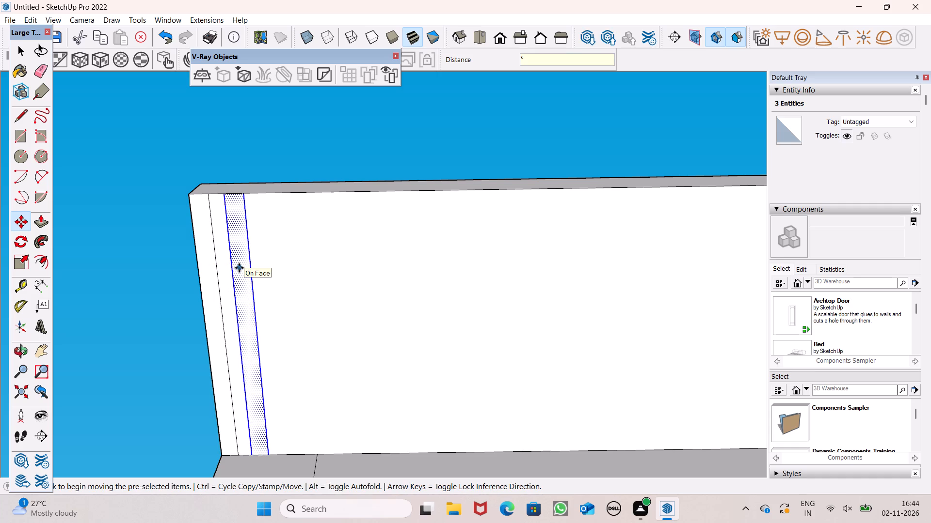
text(90)
key(Return)
scroll(310, 270, down, 16)
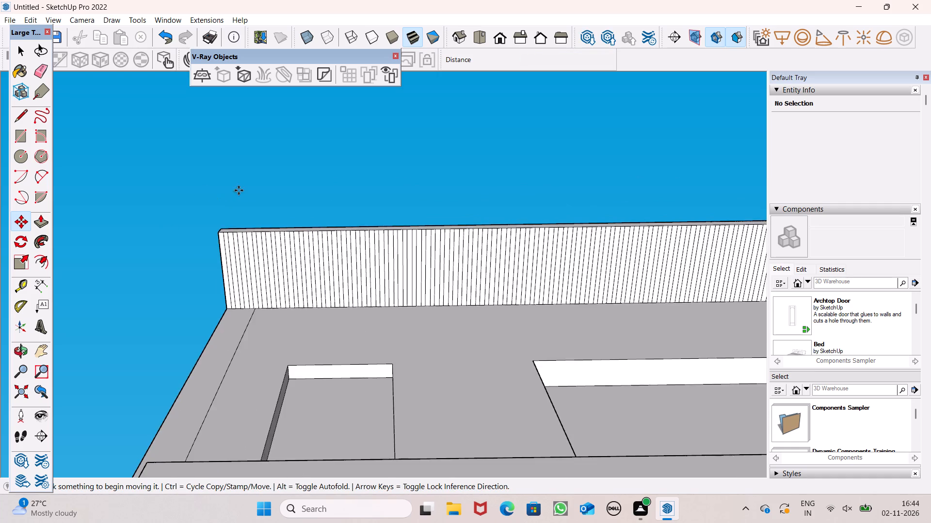
scroll(243, 187, down, 12)
key(space)
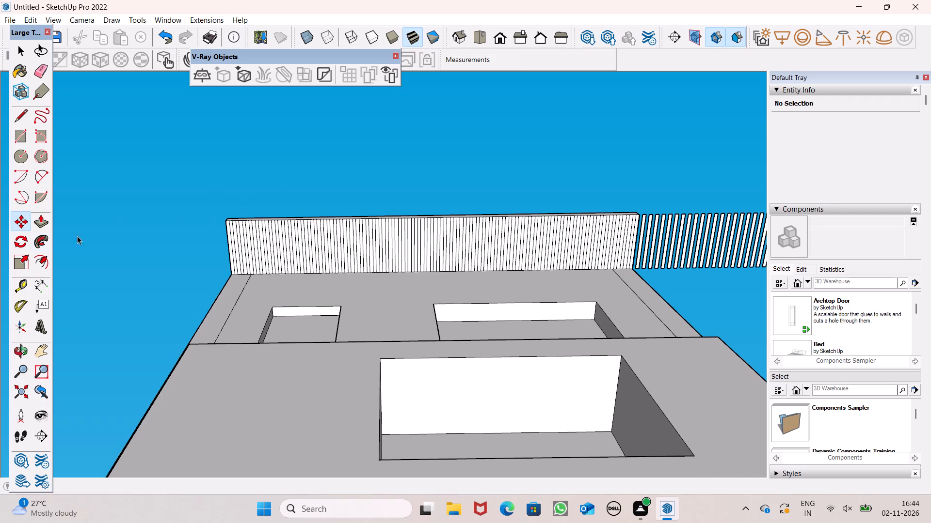
Push/Pull the end strip of the overhang's underside outward by 3 1/2".
click(44, 231)
middle_drag(267, 203, 267, 232)
scroll(267, 232, up, 5)
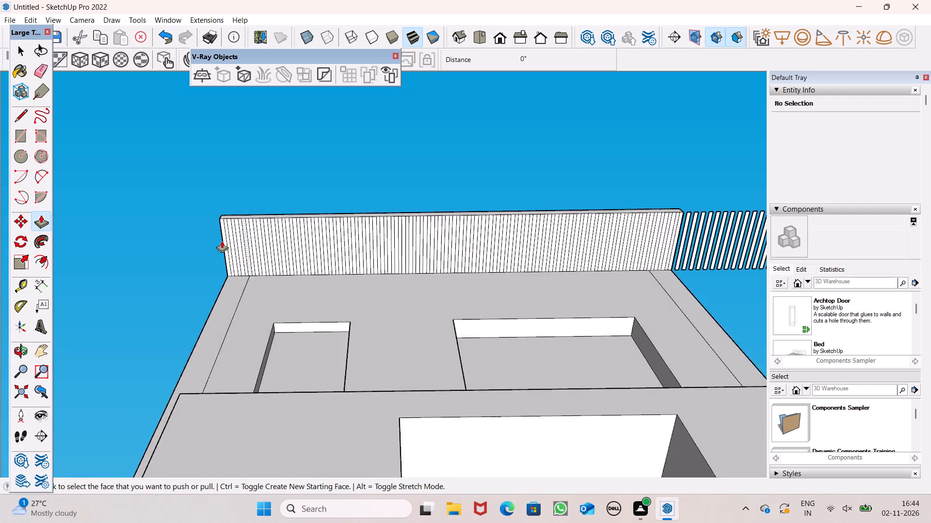
scroll(222, 241, up, 5)
scroll(249, 193, up, 16)
drag(191, 221, 188, 225)
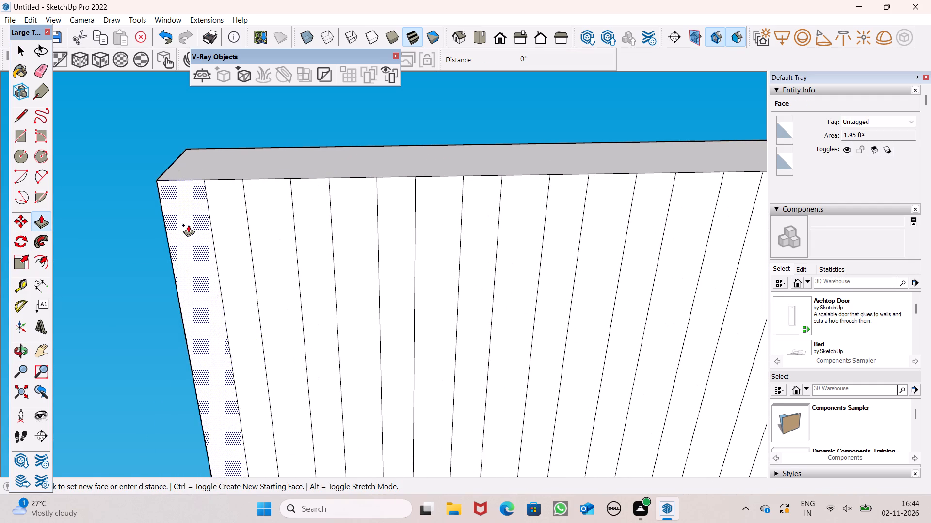
drag(188, 225, 184, 239)
Extrude the next four alternate strips on the overhang's underside by 3 1/2", matching the end strip.
middle_drag(252, 211, 194, 282)
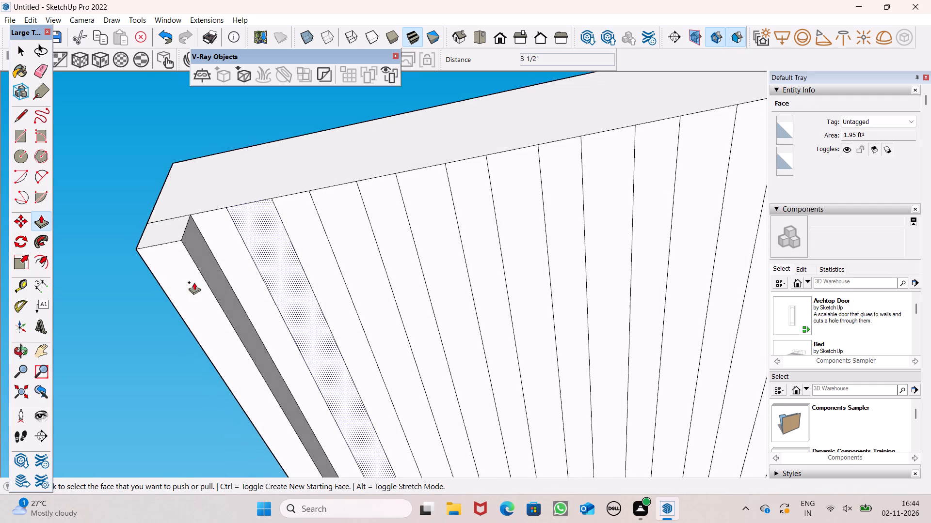
drag(261, 246, 181, 250)
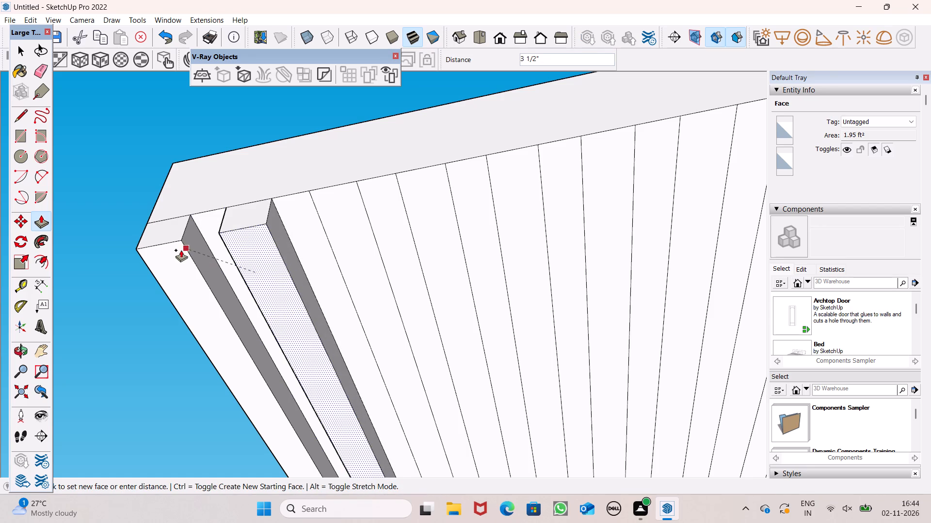
drag(181, 250, 180, 242)
drag(338, 230, 311, 231)
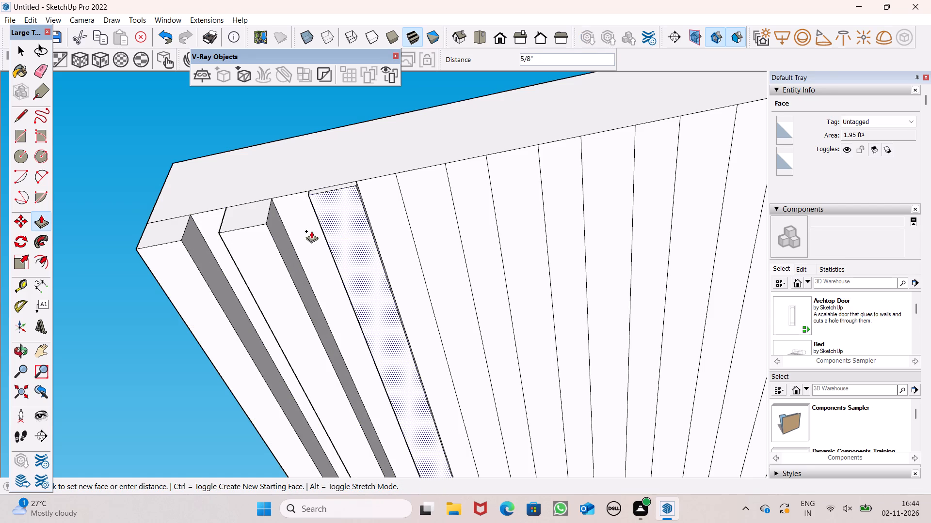
drag(311, 231, 263, 225)
scroll(276, 193, down, 6)
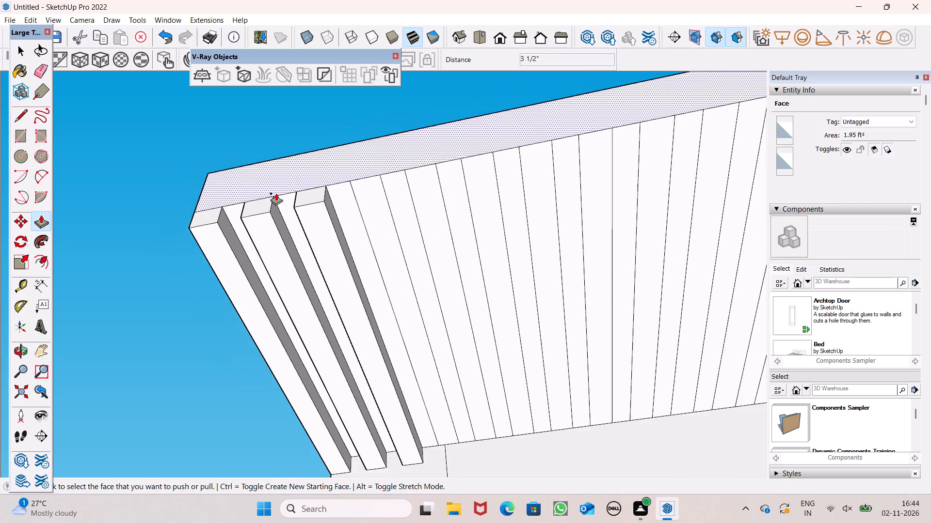
middle_drag(249, 199, 337, 169)
scroll(421, 178, up, 7)
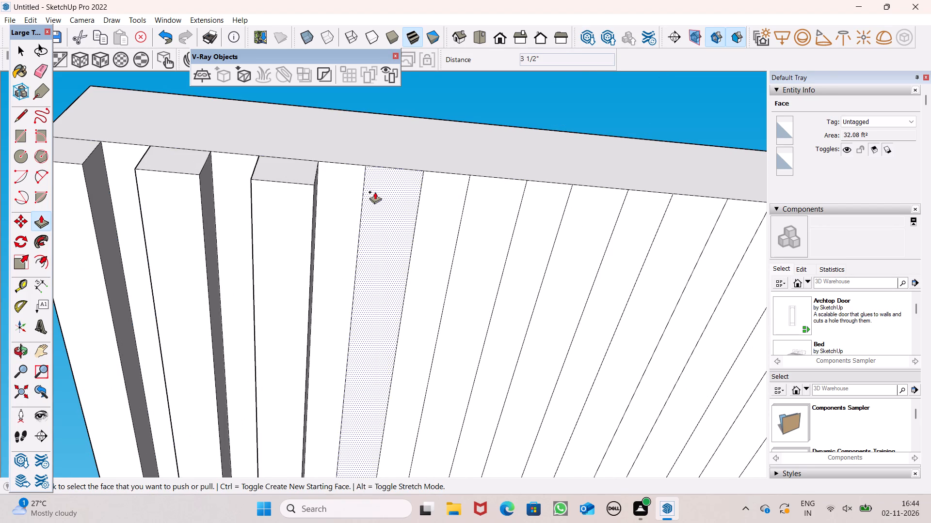
drag(375, 192, 309, 183)
scroll(238, 182, down, 4)
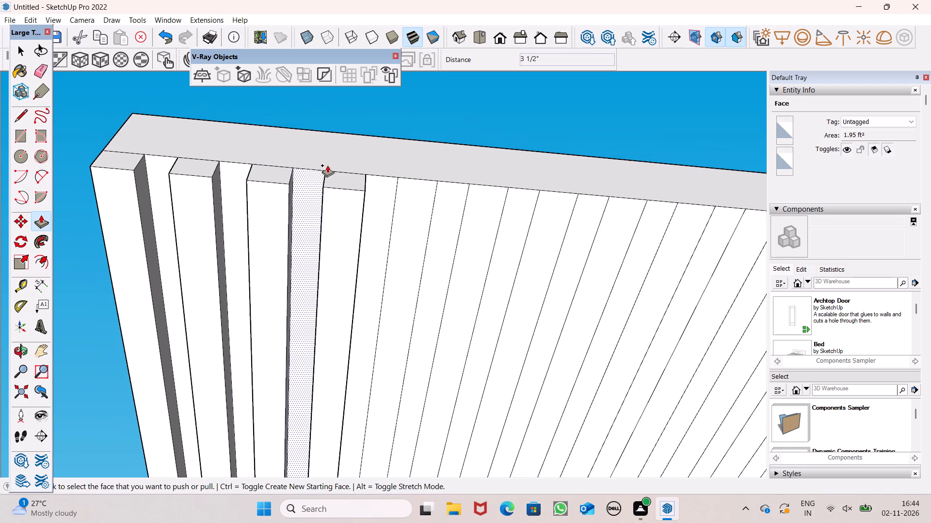
scroll(379, 140, up, 4)
drag(418, 212, 337, 215)
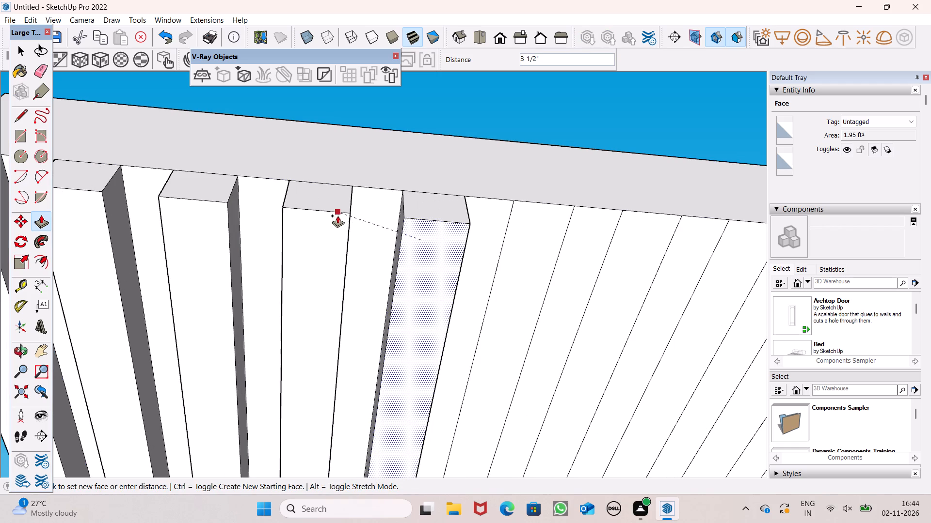
drag(337, 215, 346, 210)
Extrude the sixth, seventh and eighth alternate strips from the overhang's end to the same 3 1/2" depth.
scroll(256, 179, down, 7)
scroll(353, 175, up, 5)
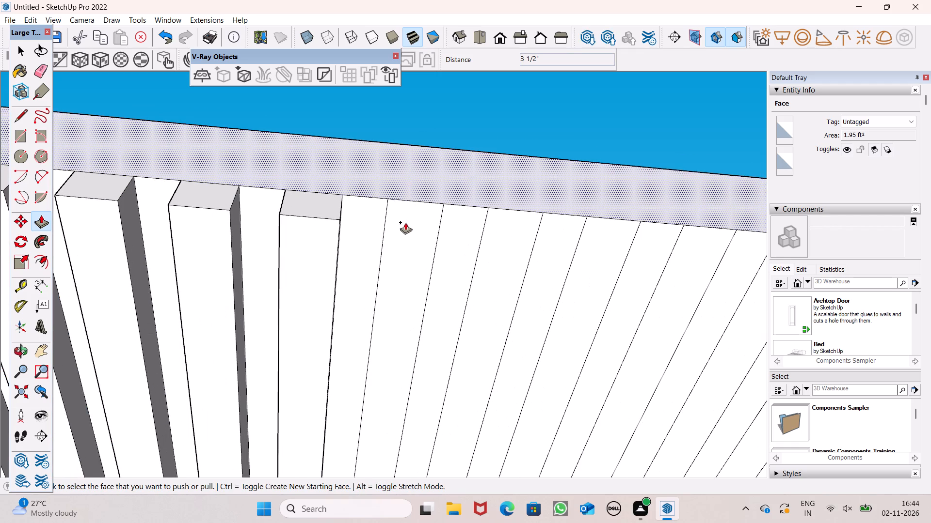
drag(405, 222, 333, 218)
scroll(235, 178, down, 6)
scroll(401, 194, up, 4)
drag(386, 217, 363, 217)
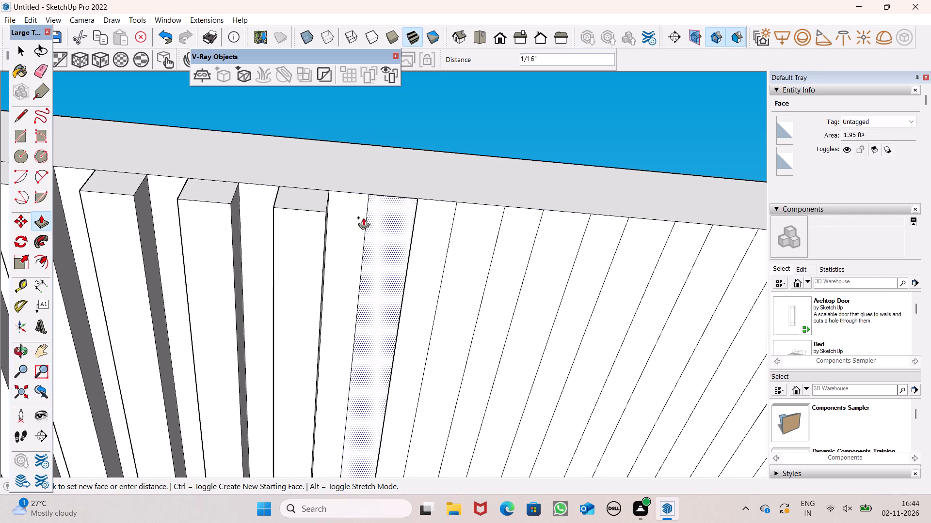
drag(363, 217, 322, 213)
scroll(302, 202, down, 6)
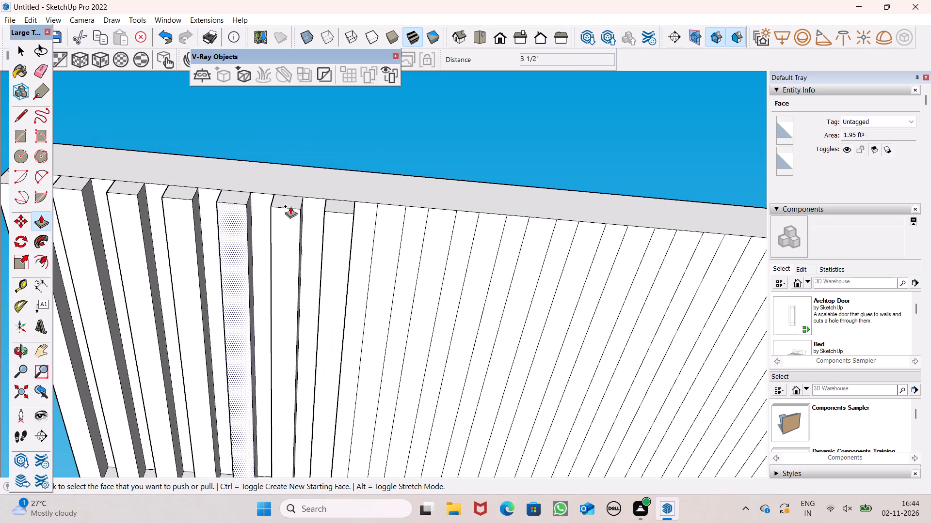
scroll(399, 215, up, 6)
drag(385, 221, 304, 215)
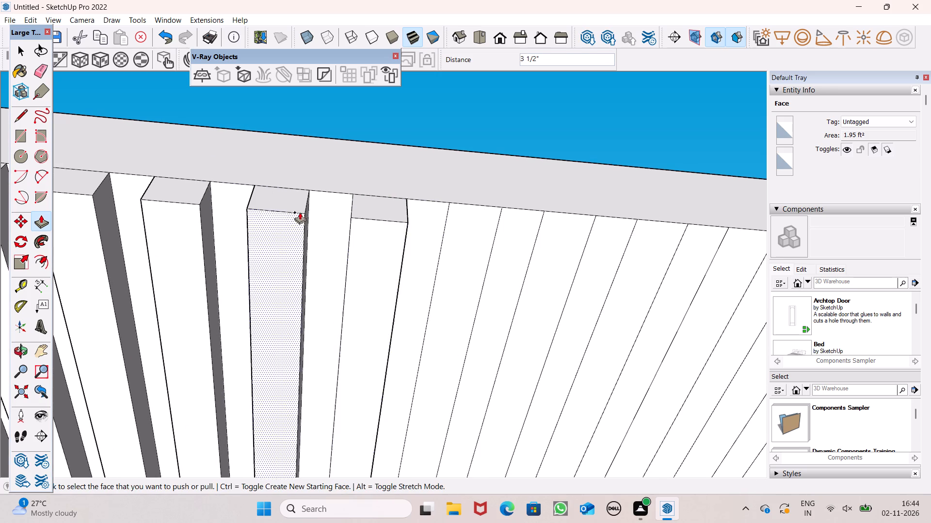
Extrude the ninth, tenth and eleventh alternate strips by 3 1/2", level with the raised ones.
scroll(241, 207, down, 4)
scroll(370, 234, up, 4)
drag(417, 218, 342, 215)
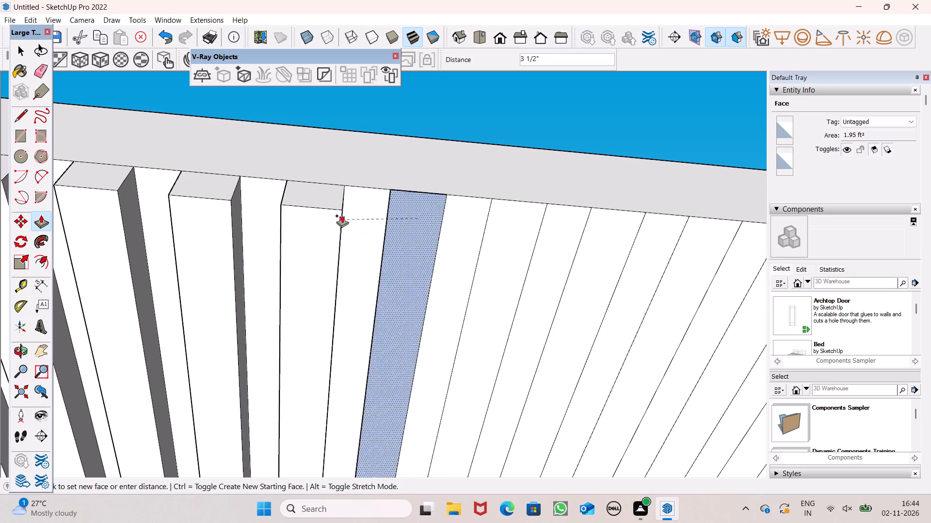
drag(342, 215, 341, 215)
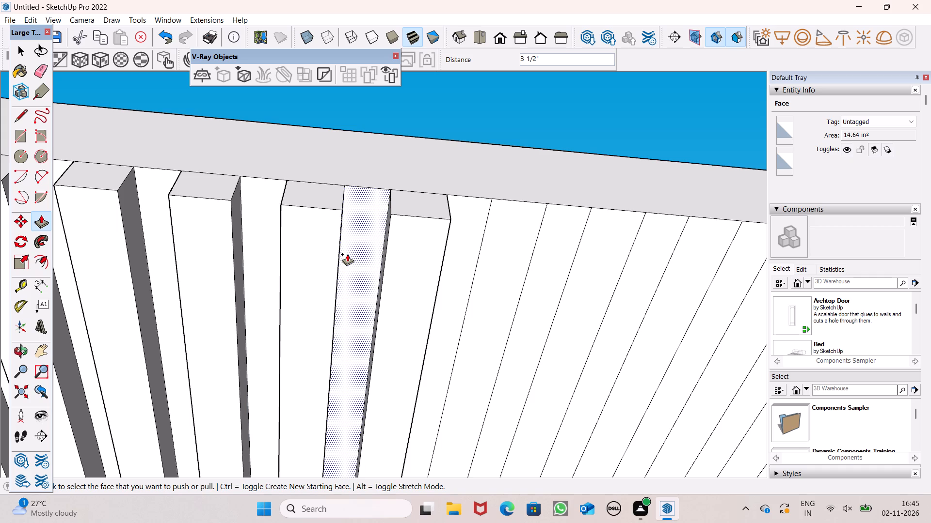
drag(505, 257, 439, 266)
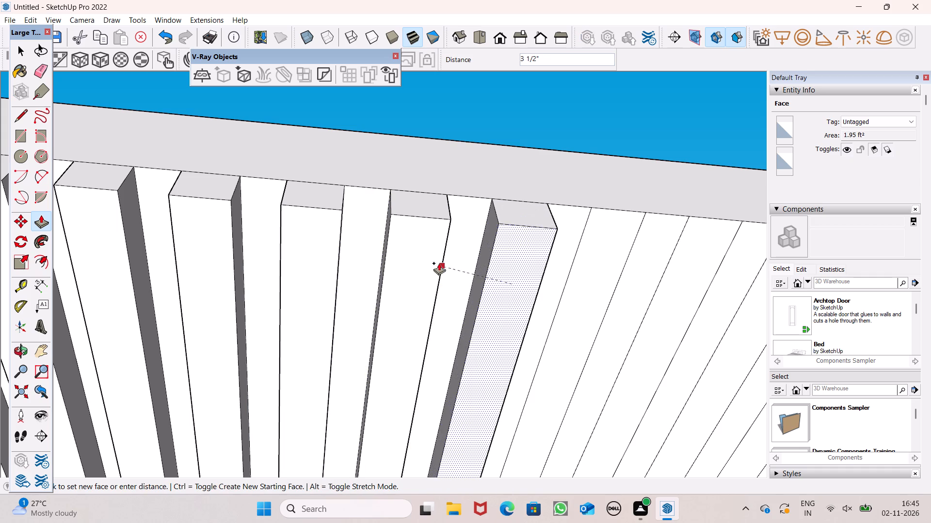
drag(592, 279, 534, 284)
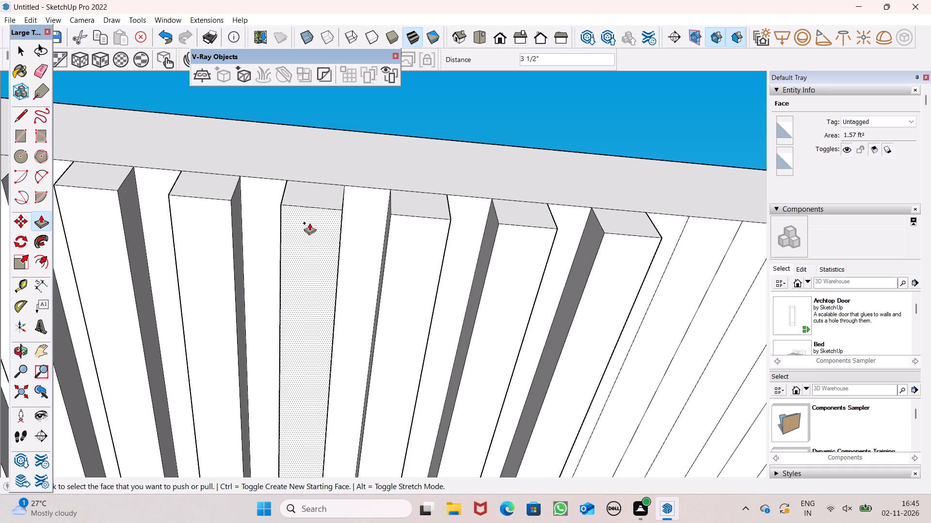
Extrude the next three alternate strips beyond the eleventh by 3 1/2" to match the raised row.
scroll(281, 218, down, 8)
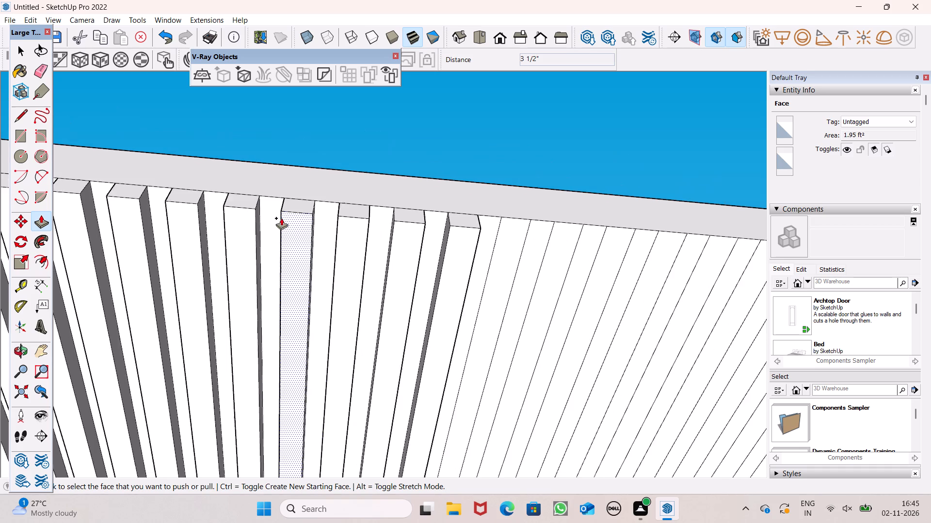
scroll(503, 225, up, 2)
scroll(408, 221, down, 7)
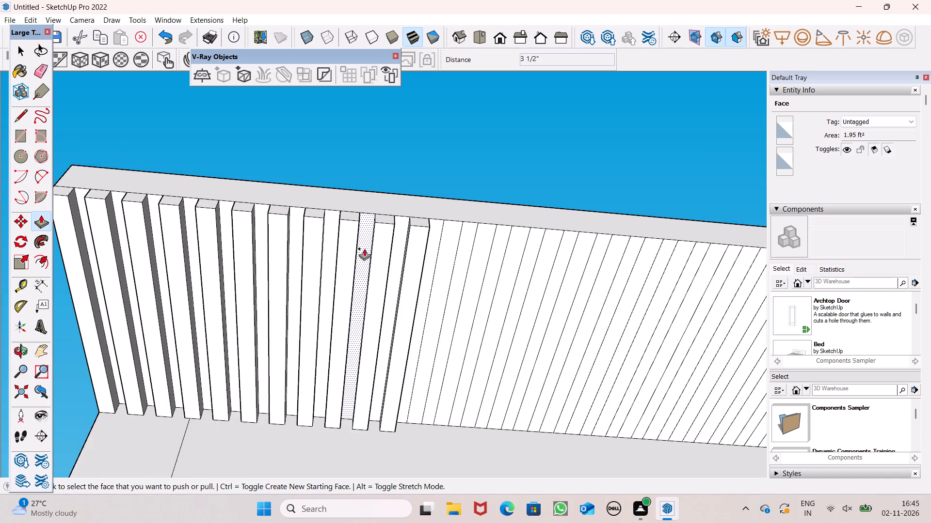
scroll(531, 199, up, 7)
scroll(523, 200, down, 4)
scroll(389, 233, down, 1)
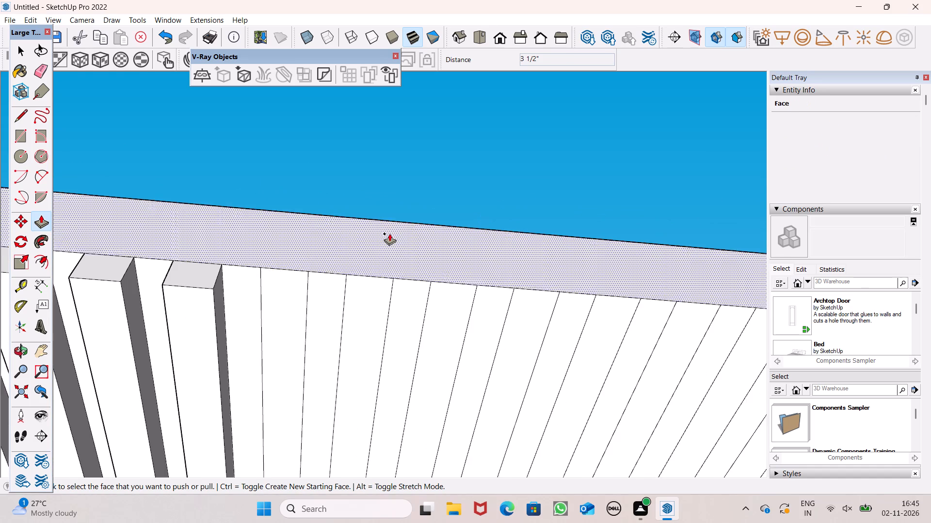
scroll(389, 233, down, 1)
drag(298, 268, 248, 274)
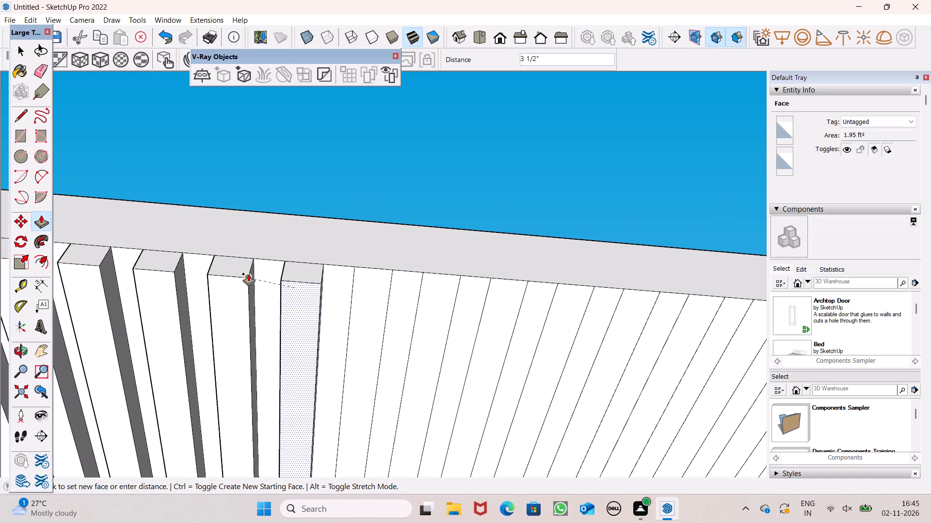
drag(248, 274, 249, 275)
drag(377, 286, 311, 290)
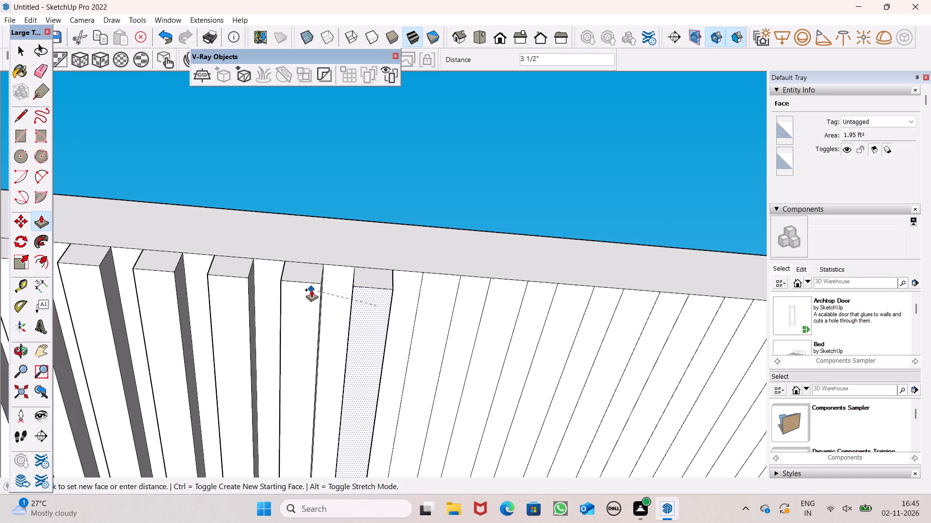
drag(311, 290, 321, 282)
scroll(304, 254, down, 6)
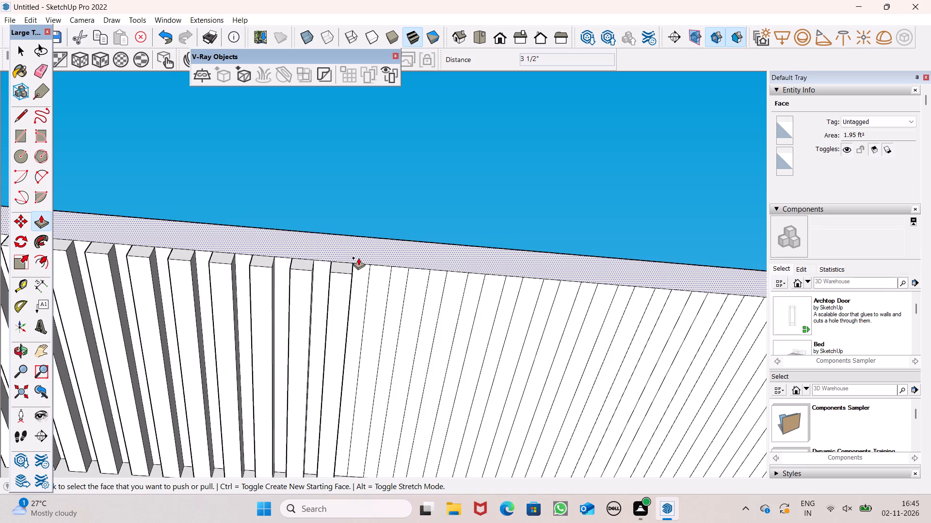
scroll(378, 261, up, 6)
drag(378, 276, 321, 283)
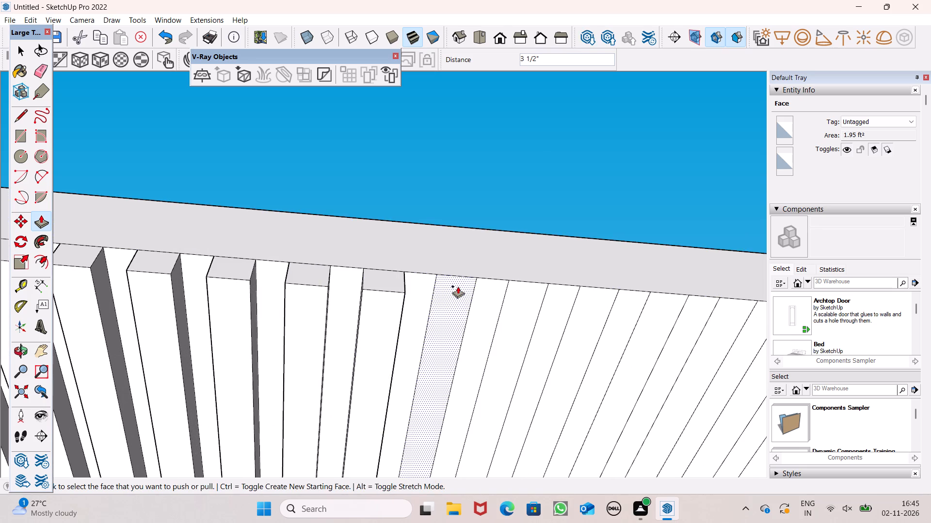
Extrude the next four alternate strips on the overhang's underside by 3 1/2" to match the raised row.
drag(448, 293, 404, 297)
scroll(377, 271, down, 7)
scroll(421, 269, up, 6)
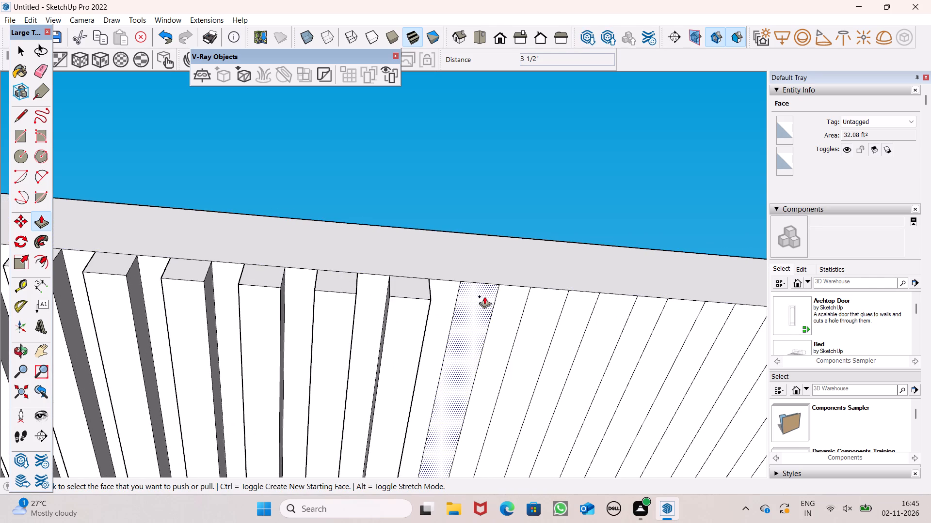
drag(482, 296, 426, 298)
scroll(329, 253, down, 6)
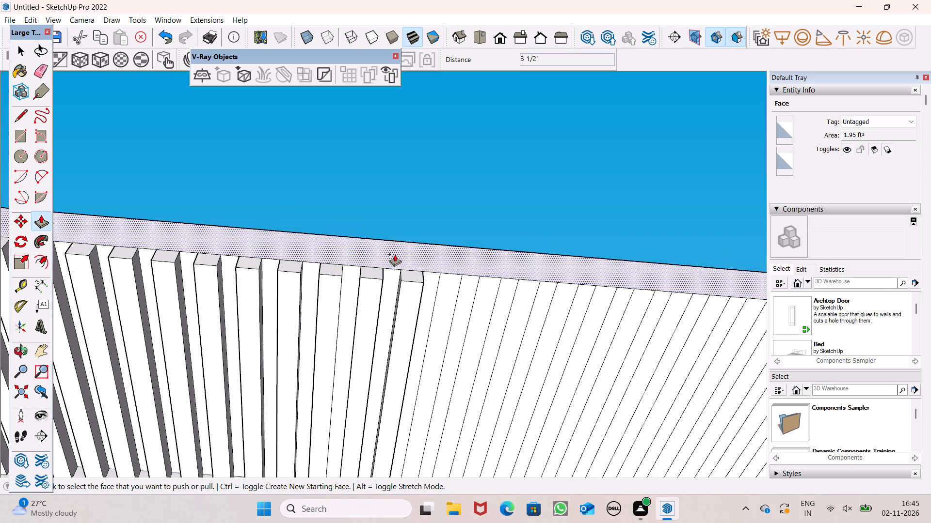
scroll(502, 248, up, 6)
drag(396, 307, 346, 315)
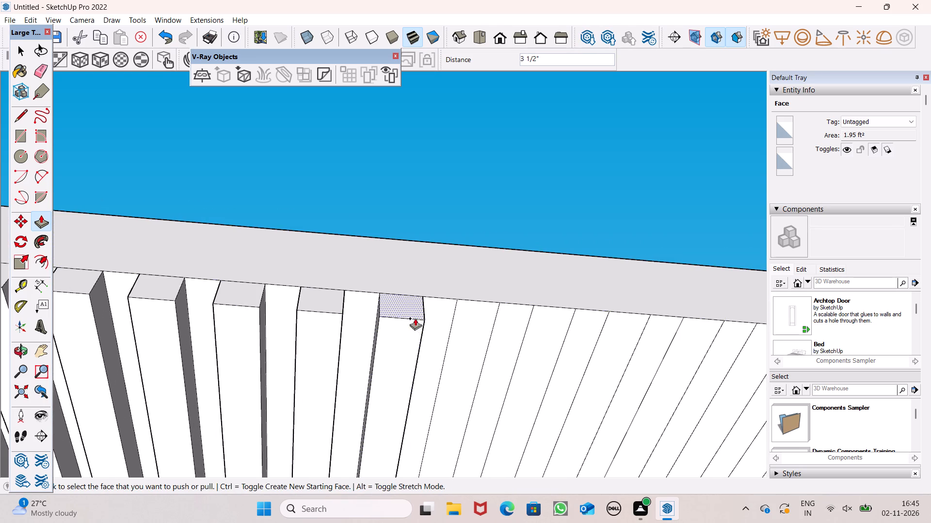
drag(463, 309, 423, 321)
Extrude the following two alternate underside strips by 3 1/2", level with the raised ones.
scroll(393, 292, down, 6)
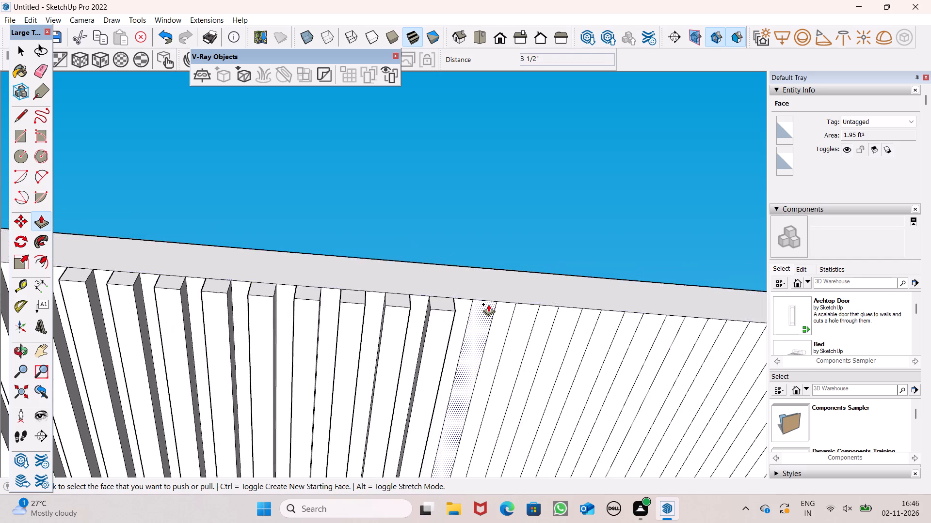
scroll(488, 304, up, 6)
drag(484, 307, 422, 314)
scroll(388, 293, down, 6)
scroll(481, 303, up, 3)
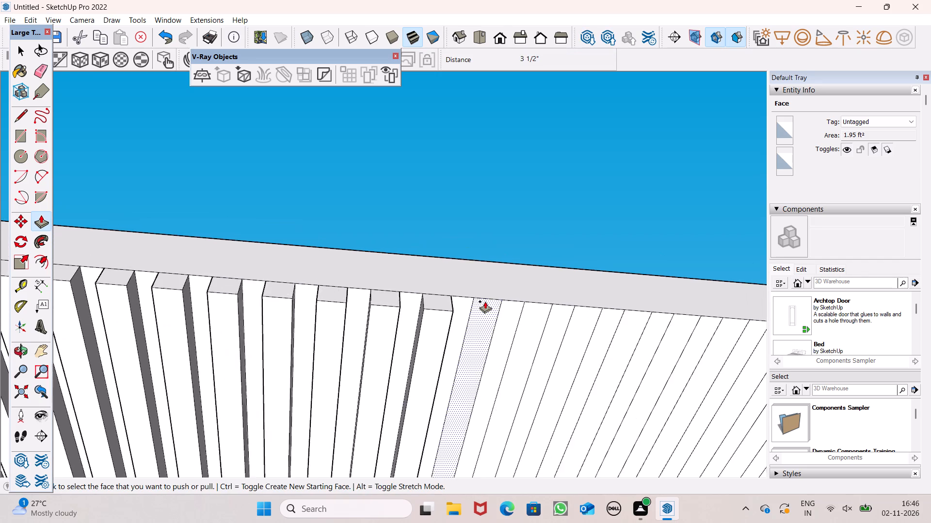
scroll(485, 301, up, 3)
drag(492, 306, 429, 317)
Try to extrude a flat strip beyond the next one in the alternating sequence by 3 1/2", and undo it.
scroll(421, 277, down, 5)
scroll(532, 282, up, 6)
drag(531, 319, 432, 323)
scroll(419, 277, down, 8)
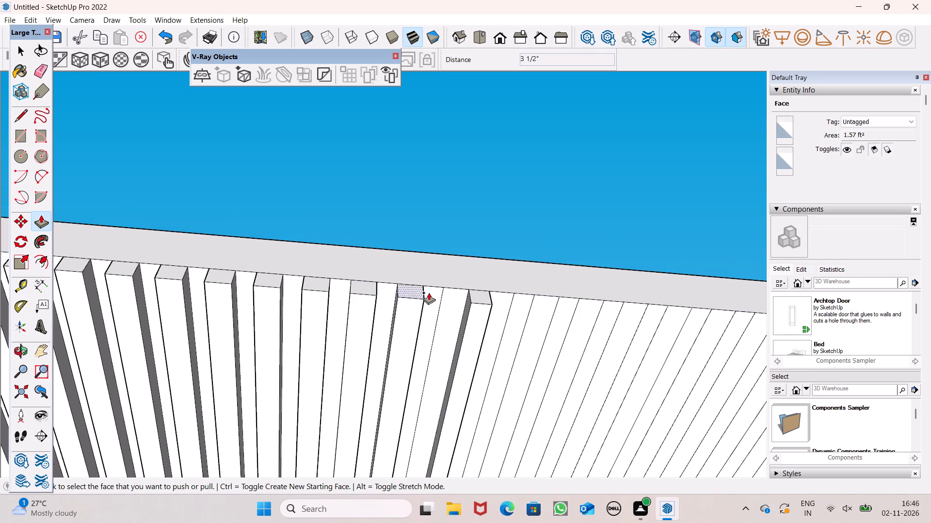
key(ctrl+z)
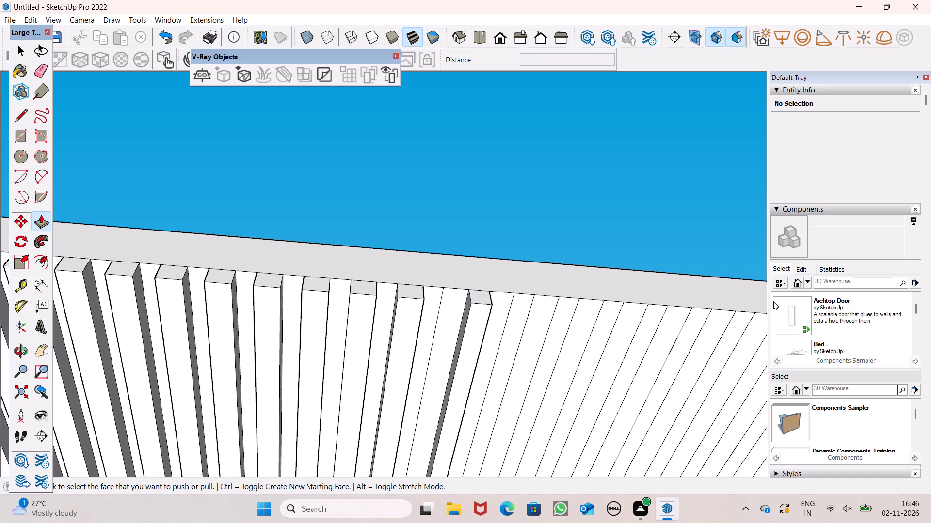
Extrude the next three alternate strips after the raised row by 3 1/2", keeping the one-strip gap between them.
scroll(452, 283, up, 4)
drag(450, 303, 405, 312)
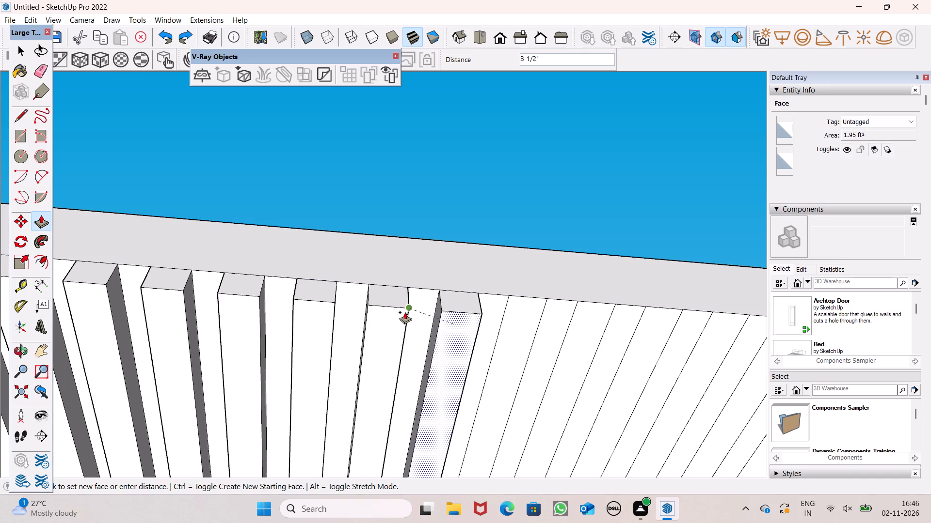
drag(405, 312, 403, 312)
scroll(448, 219, down, 8)
scroll(473, 254, up, 6)
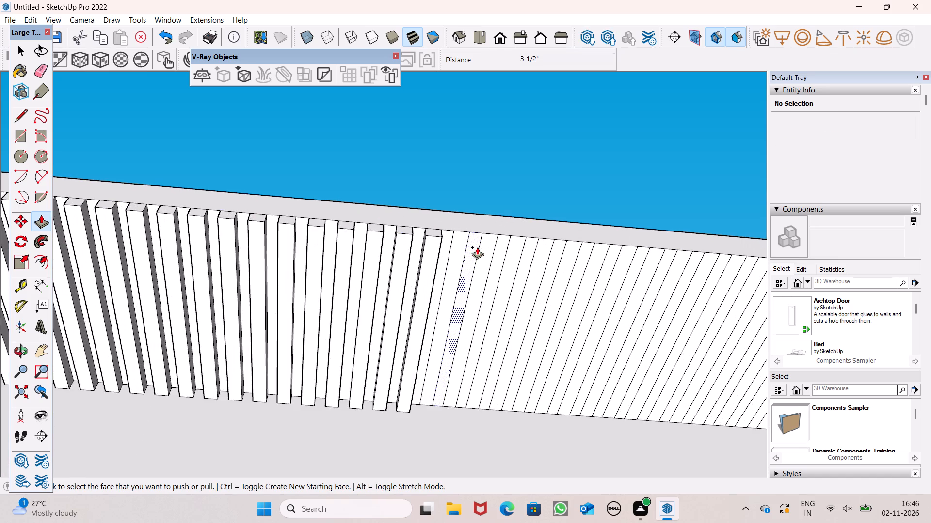
scroll(453, 238, up, 7)
drag(458, 232, 419, 232)
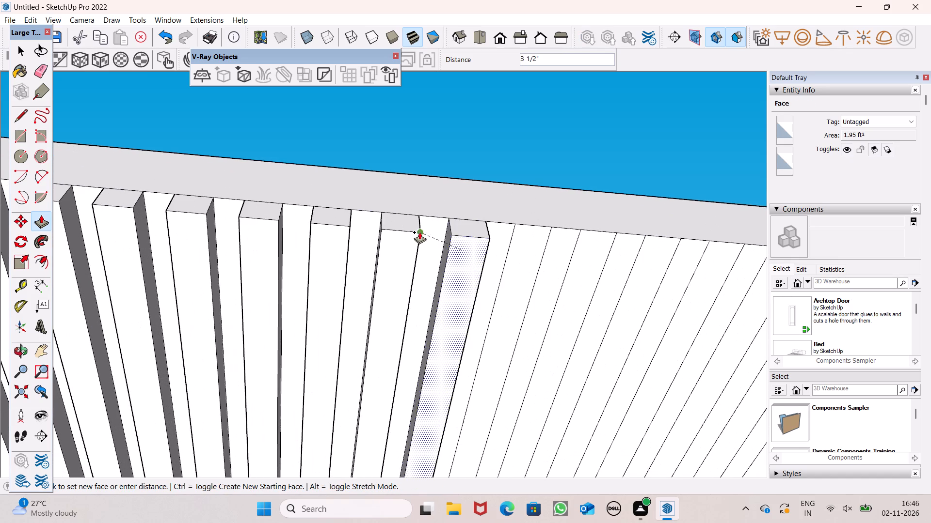
drag(419, 232, 419, 231)
drag(521, 251, 485, 240)
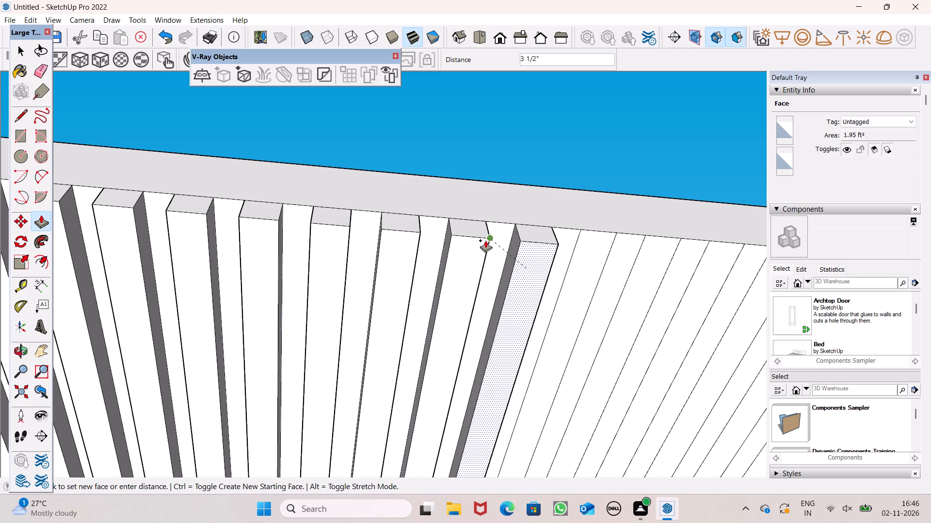
drag(485, 240, 483, 240)
Extrude four more alternate strips on the overhang's underside to the same 3 1/2" depth.
scroll(402, 232, down, 5)
scroll(482, 233, up, 5)
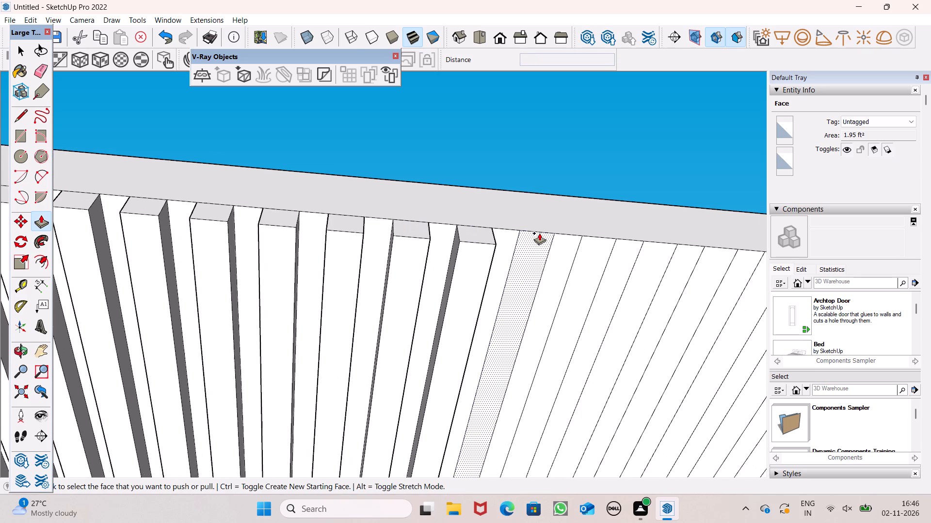
drag(538, 236, 494, 244)
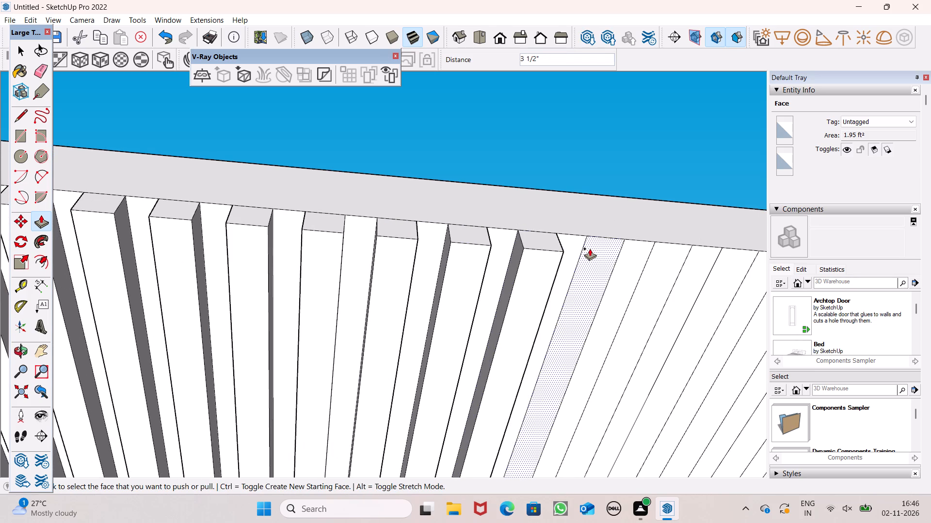
drag(592, 247, 562, 249)
scroll(412, 225, down, 7)
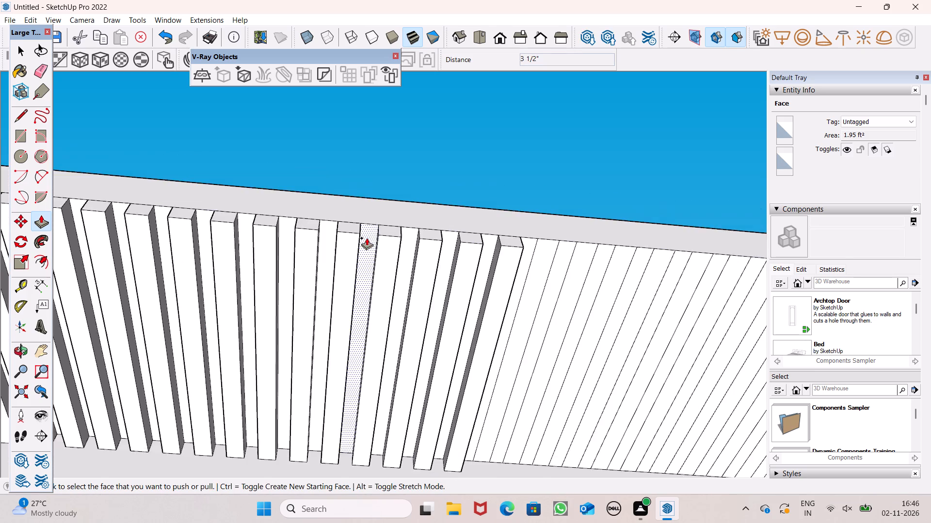
scroll(532, 222, up, 7)
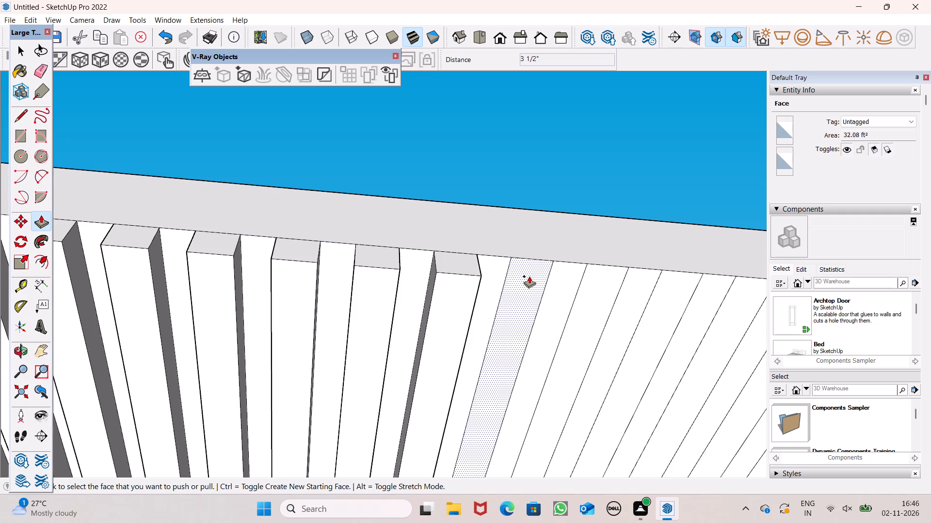
drag(530, 276, 482, 277)
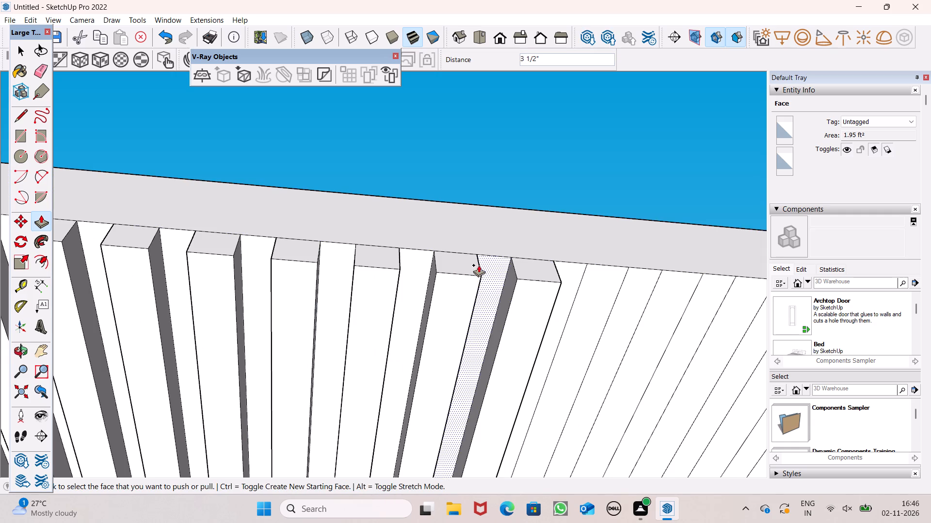
drag(601, 287, 557, 285)
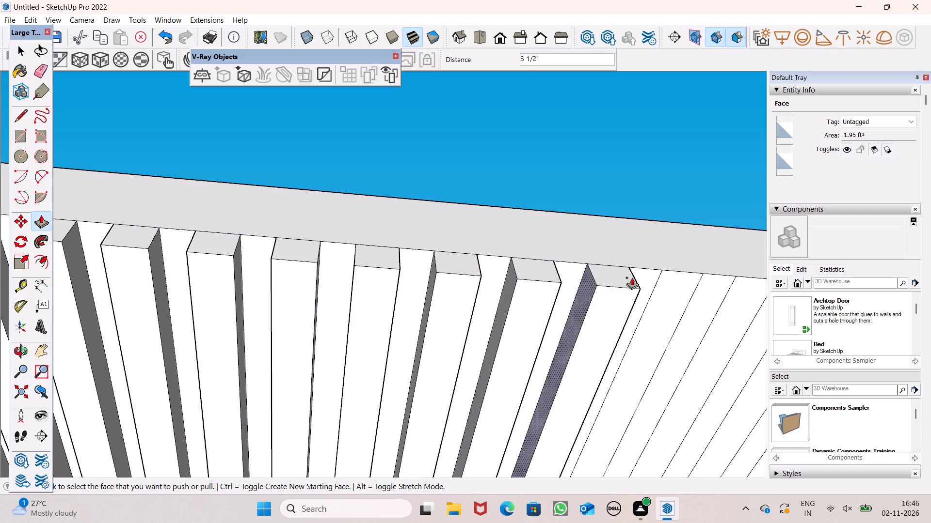
Examine the raised and remaining flat strips along the whole overhang from a lower viewpoint.
scroll(398, 205, down, 6)
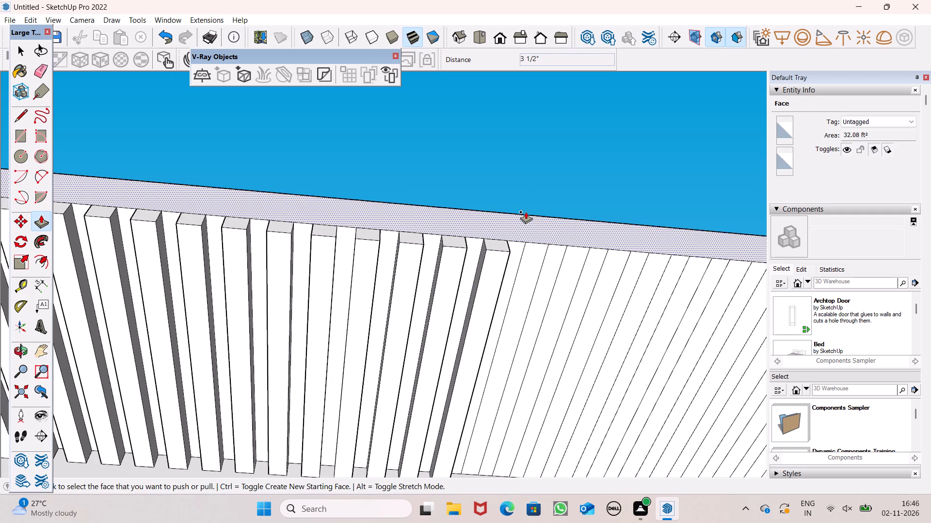
scroll(251, 181, down, 6)
scroll(610, 198, up, 4)
scroll(543, 198, down, 13)
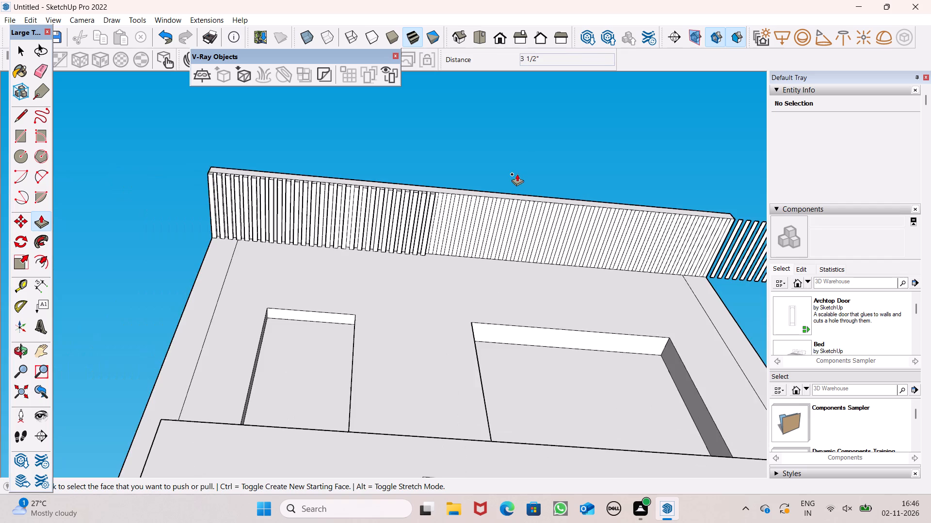
middle_drag(490, 170, 494, 227)
scroll(460, 186, up, 12)
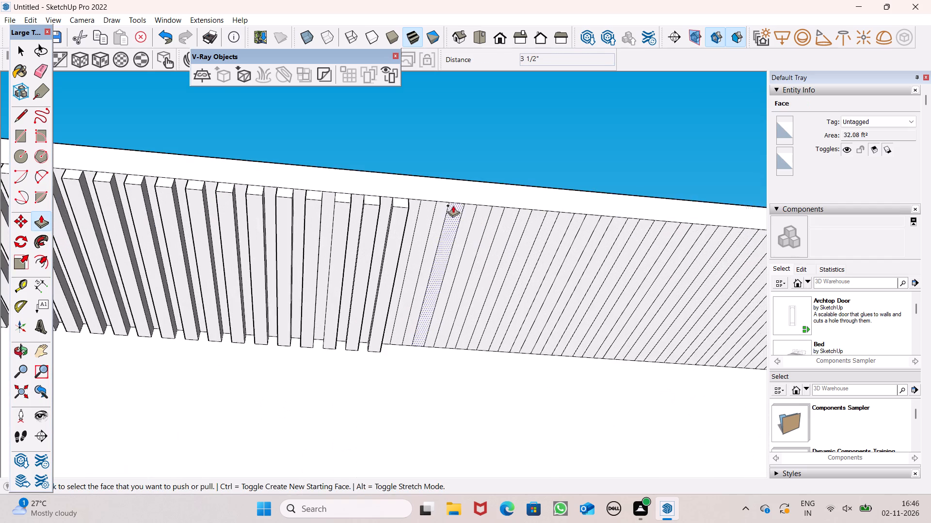
scroll(456, 155, down, 5)
scroll(412, 176, down, 11)
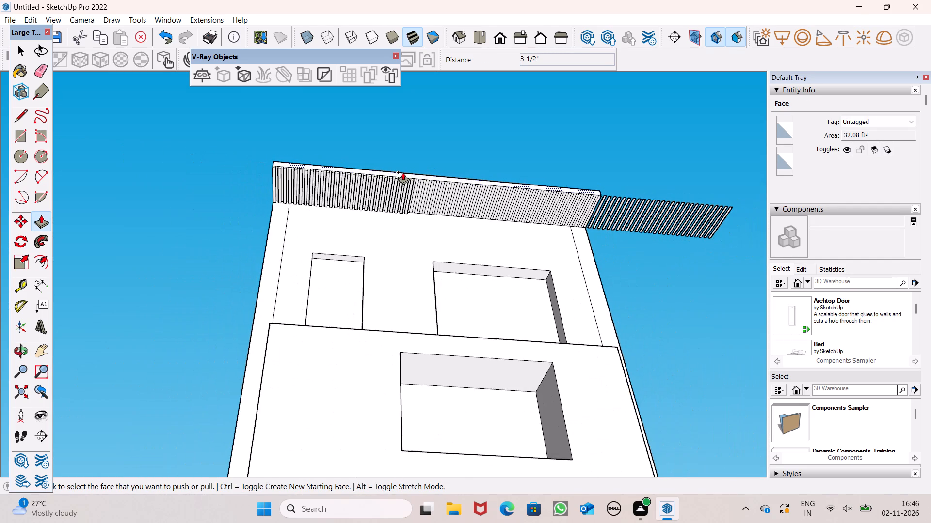
Extrude the next three alternate strips beyond the raised row by 3 1/2", matching their neighbours.
scroll(404, 172, up, 8)
scroll(433, 210, up, 14)
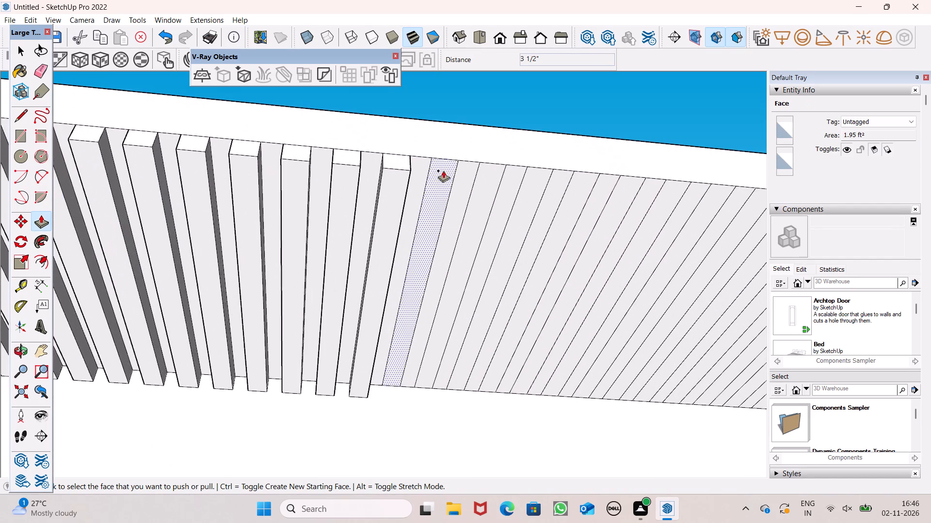
drag(445, 172, 403, 169)
drag(480, 203, 469, 205)
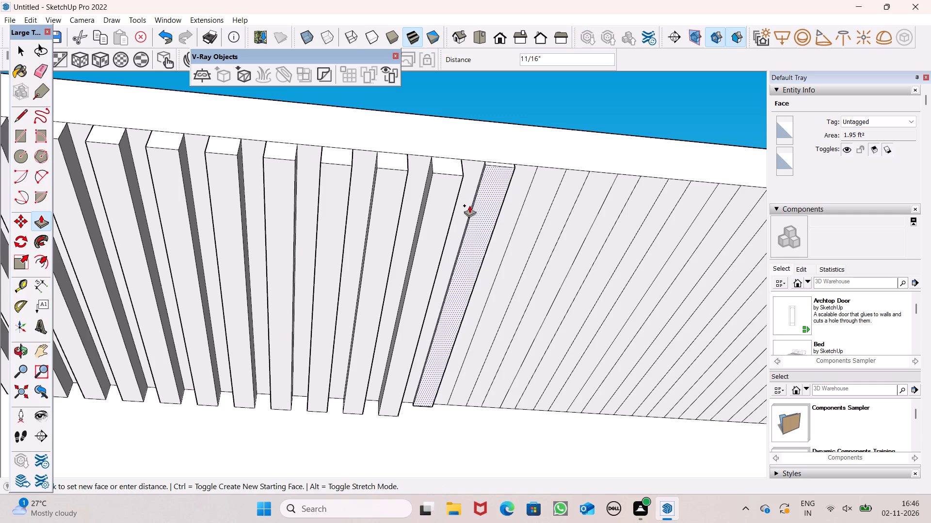
drag(469, 205, 461, 184)
drag(531, 207, 513, 181)
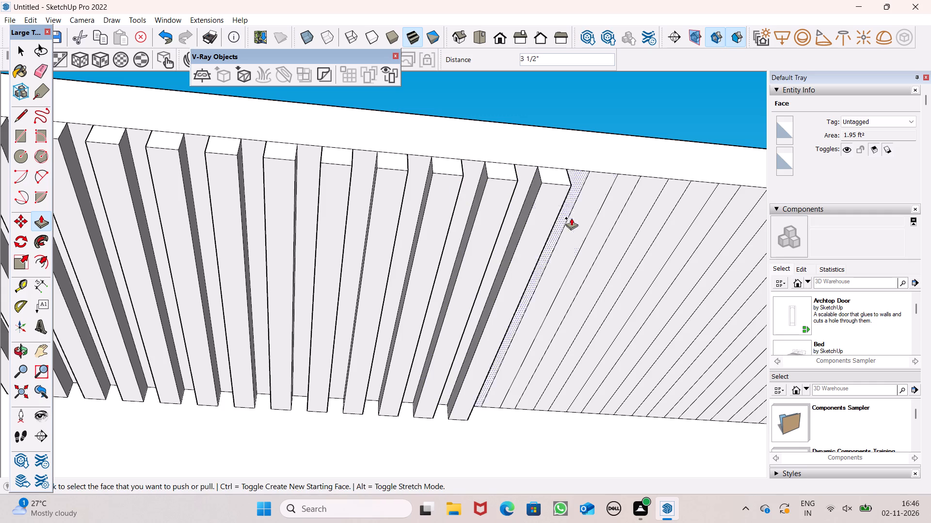
Extrude the next two alternate strips by 3 1/2", undoing the first mis-pulled attempt.
drag(586, 213, 558, 175)
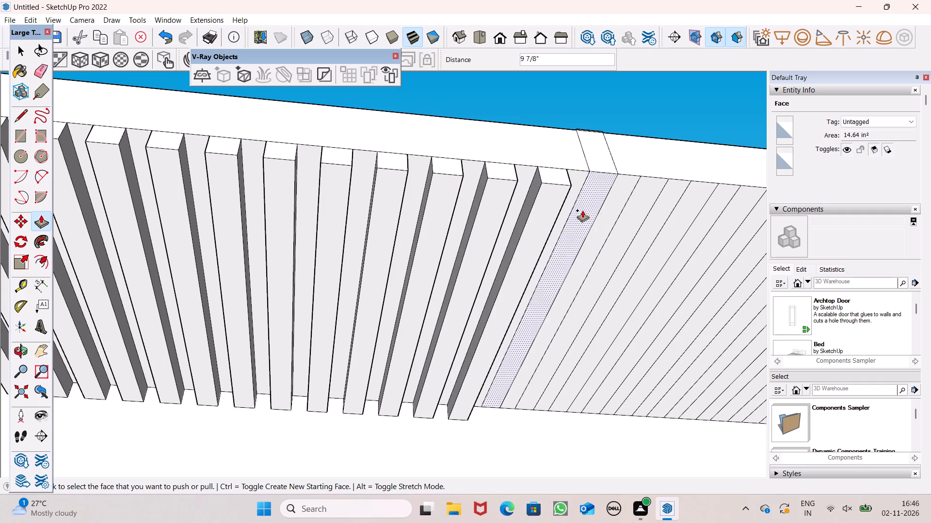
key(ctrl+z)
drag(592, 193, 568, 184)
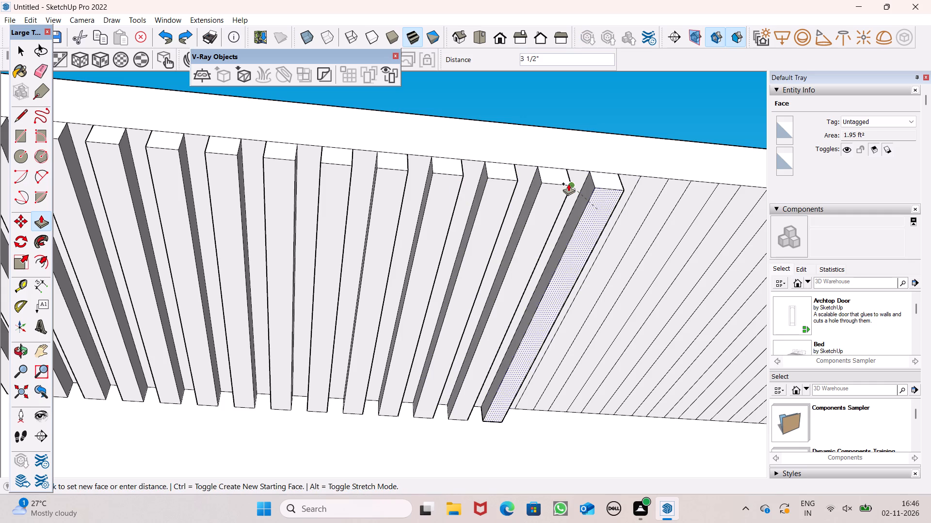
drag(568, 184, 568, 184)
drag(644, 202, 622, 191)
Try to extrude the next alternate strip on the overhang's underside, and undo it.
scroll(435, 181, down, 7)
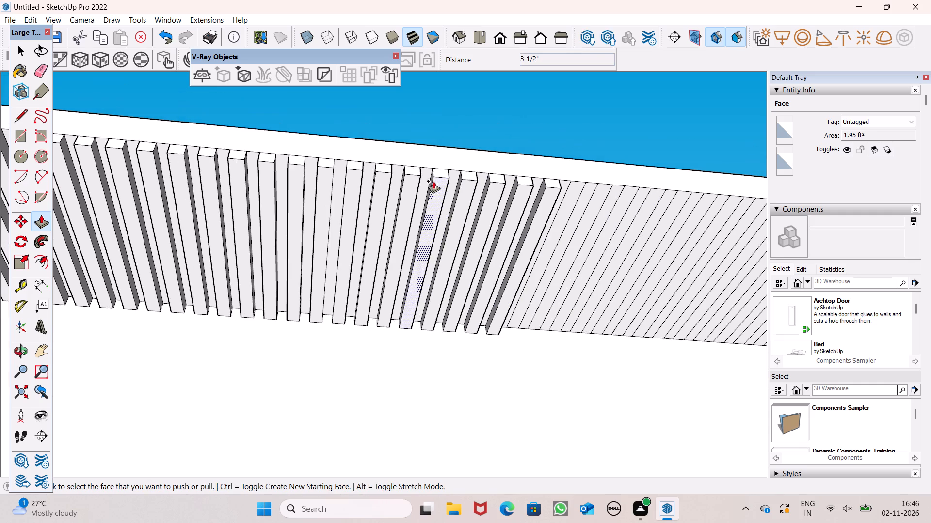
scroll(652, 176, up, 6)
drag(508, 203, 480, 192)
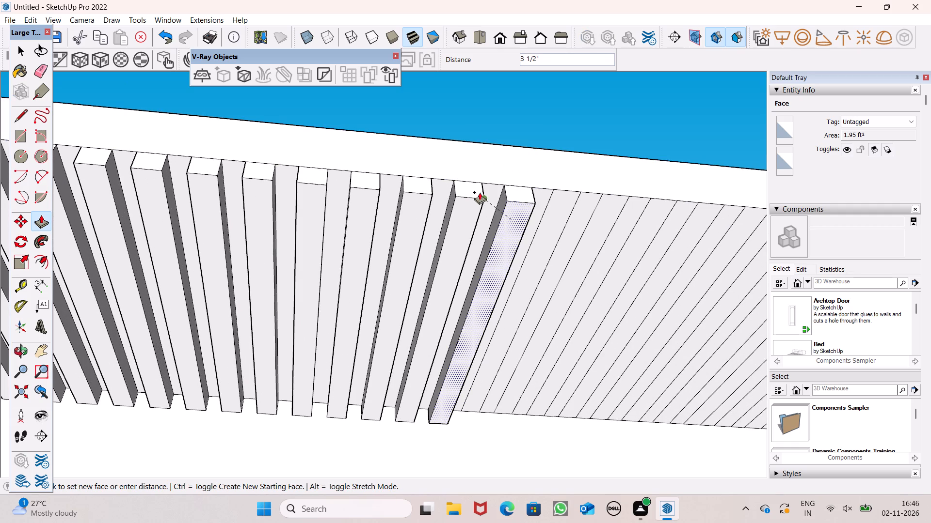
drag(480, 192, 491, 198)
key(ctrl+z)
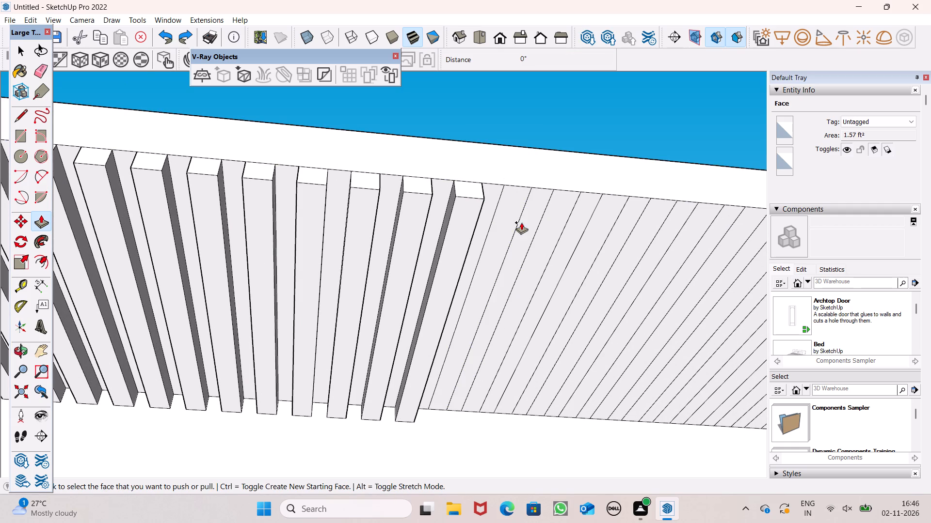
Extrude the next three alternate strips by 3 1/2", starting directly after the raised row's one-strip gap.
drag(513, 198, 481, 198)
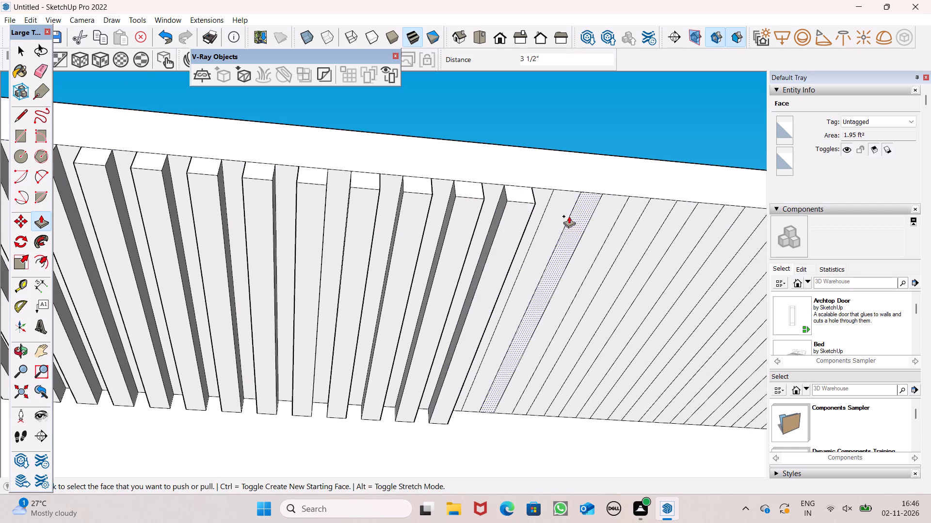
drag(563, 202, 531, 204)
drag(608, 213, 599, 214)
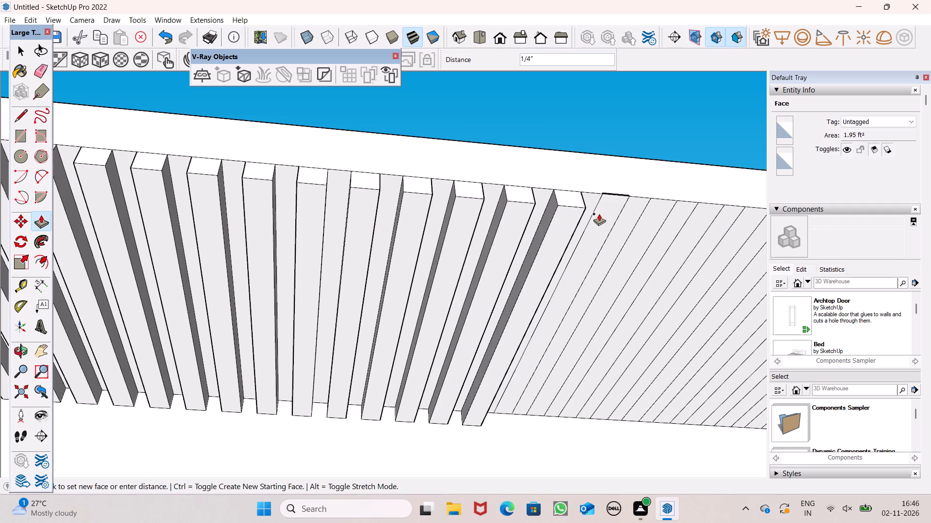
drag(599, 214, 581, 208)
Extrude the next two alternate underside strips, the first by 3 1/2" and the second by 1 3/4".
scroll(467, 191, down, 7)
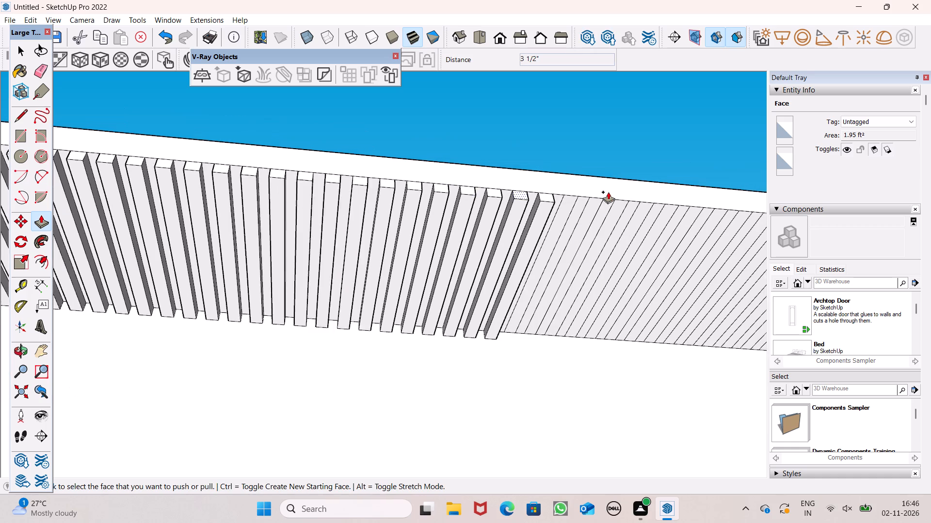
scroll(608, 192, up, 8)
drag(519, 209, 482, 213)
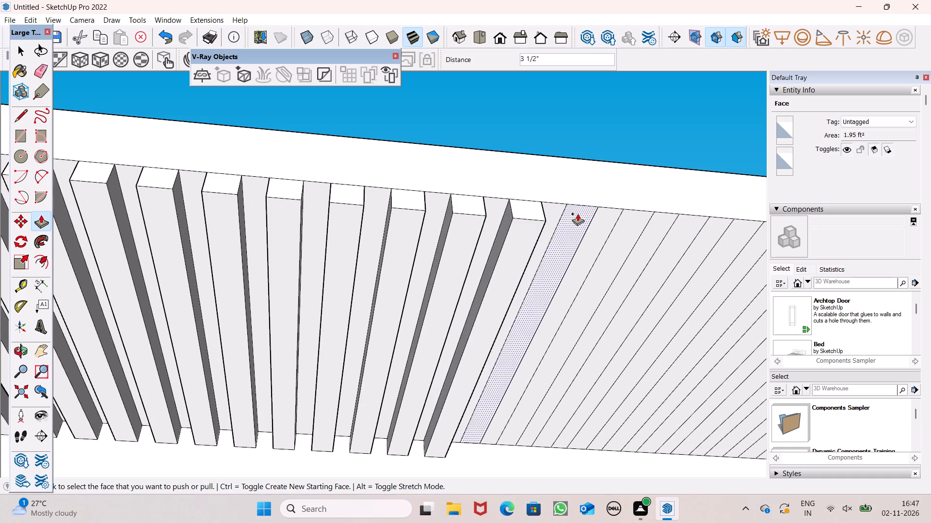
drag(578, 214, 542, 214)
Extrude the shallower last strip a further 1 3/4" so it is level with the neighbouring raised strips.
scroll(478, 187, down, 3)
scroll(542, 204, up, 3)
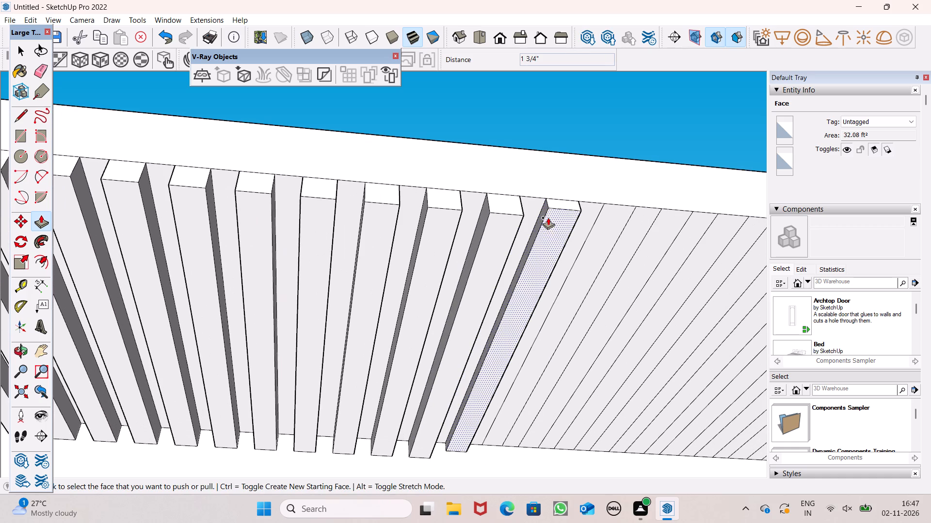
scroll(548, 223, up, 4)
drag(546, 218, 529, 221)
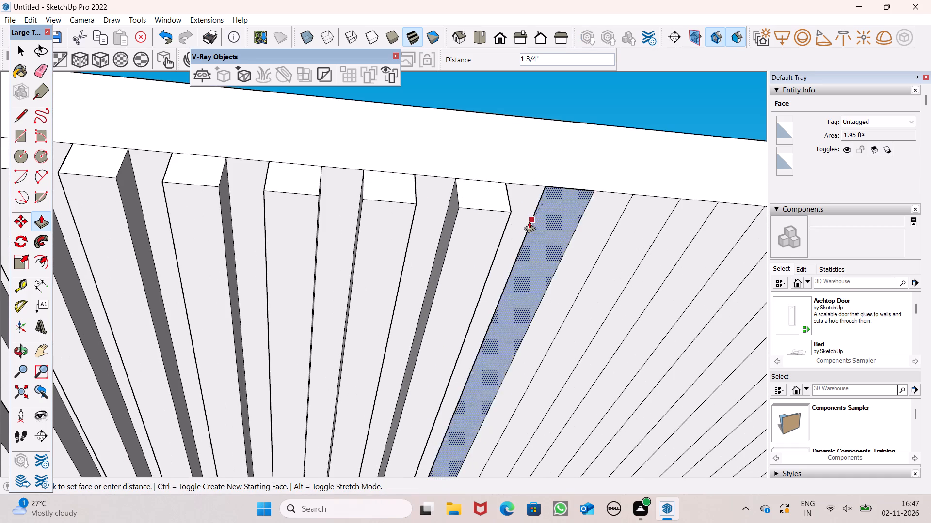
drag(529, 221, 502, 213)
Extrude the next three alternate strips on the overhang's underside by 3 1/2", leaving one flat strip between each.
scroll(457, 181, down, 6)
scroll(586, 182, up, 5)
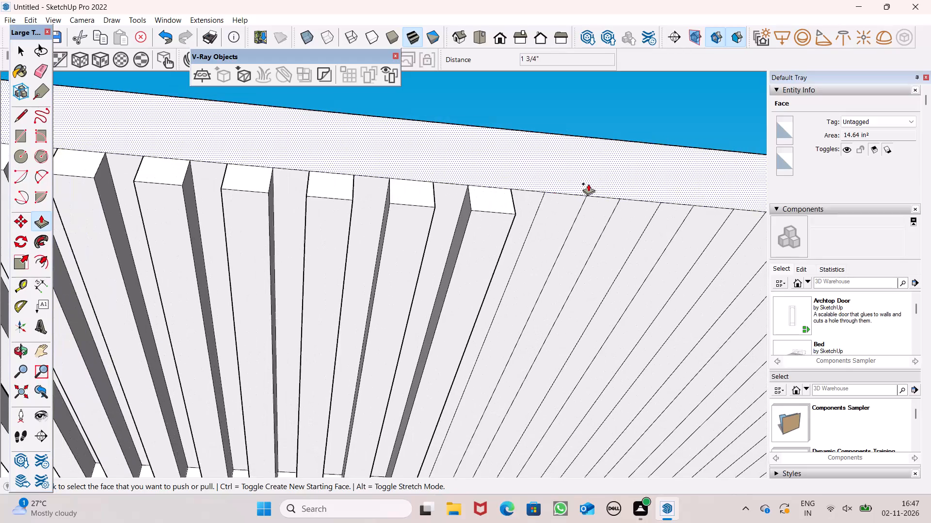
drag(558, 215, 503, 214)
scroll(472, 190, down, 7)
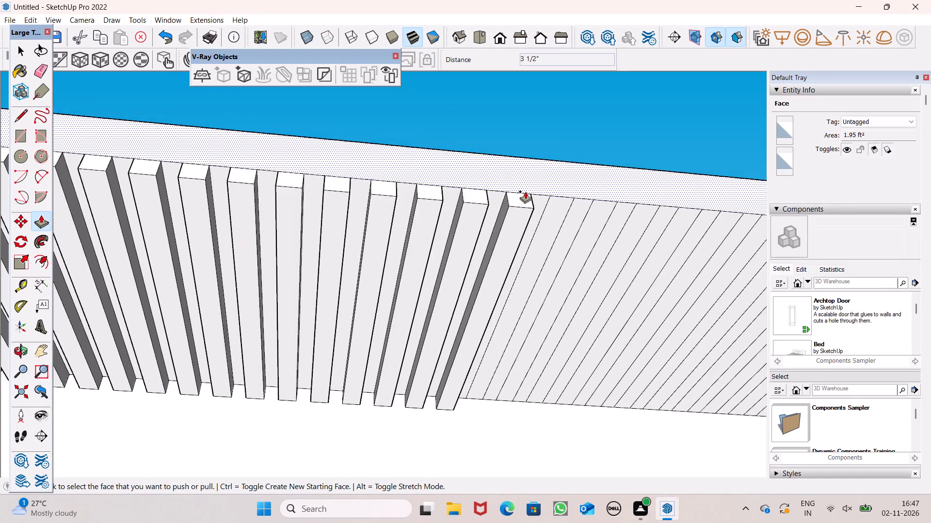
scroll(540, 191, up, 8)
drag(560, 221, 485, 229)
scroll(455, 199, down, 6)
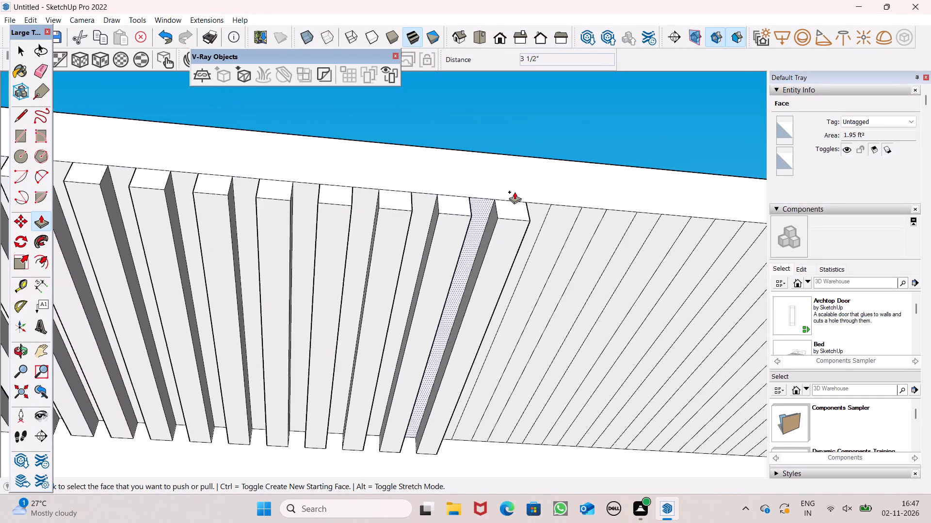
scroll(574, 184, up, 6)
drag(554, 245, 482, 254)
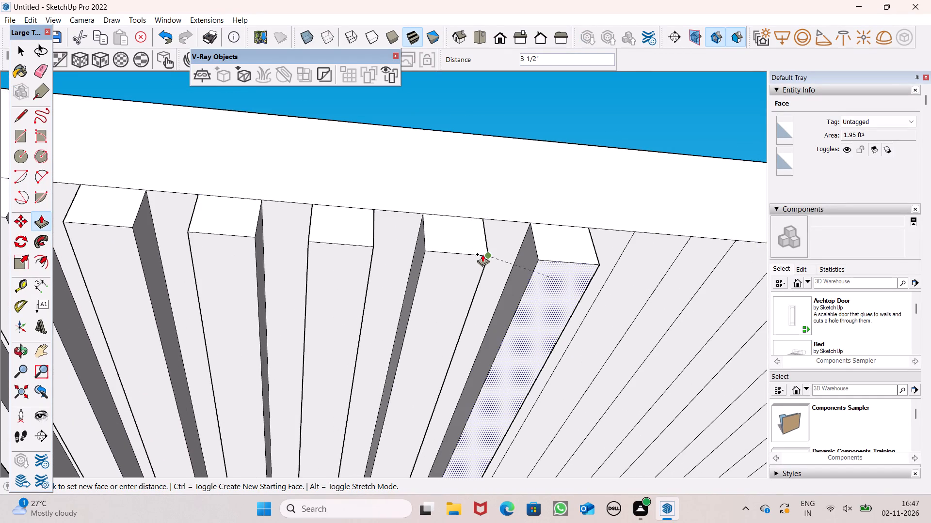
drag(482, 254, 483, 253)
Extrude the next two alternate underside strips by 3 1/2", level with the raised row.
scroll(482, 236, down, 7)
scroll(575, 229, up, 6)
drag(567, 265, 508, 270)
scroll(507, 260, down, 7)
scroll(604, 265, up, 6)
drag(590, 264, 512, 276)
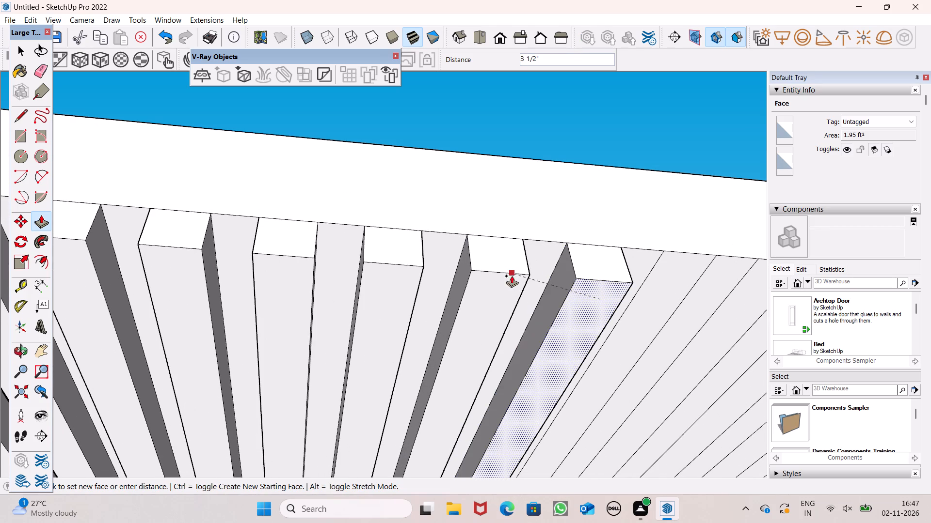
drag(512, 276, 529, 270)
Extrude the next three alternate underside strips by about 3 1/16", keeping the one-strip gaps.
scroll(497, 246, down, 6)
scroll(633, 234, up, 6)
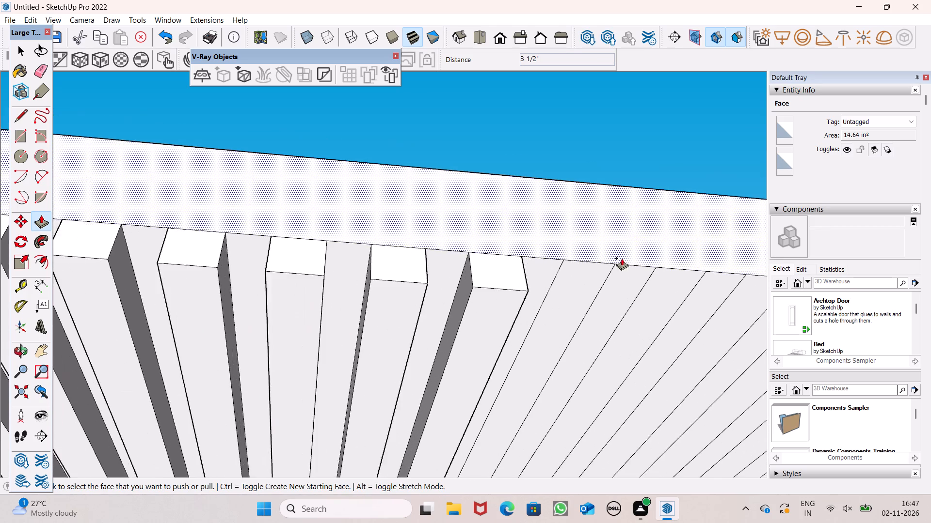
drag(584, 280, 511, 293)
scroll(480, 228, down, 9)
scroll(594, 264, up, 9)
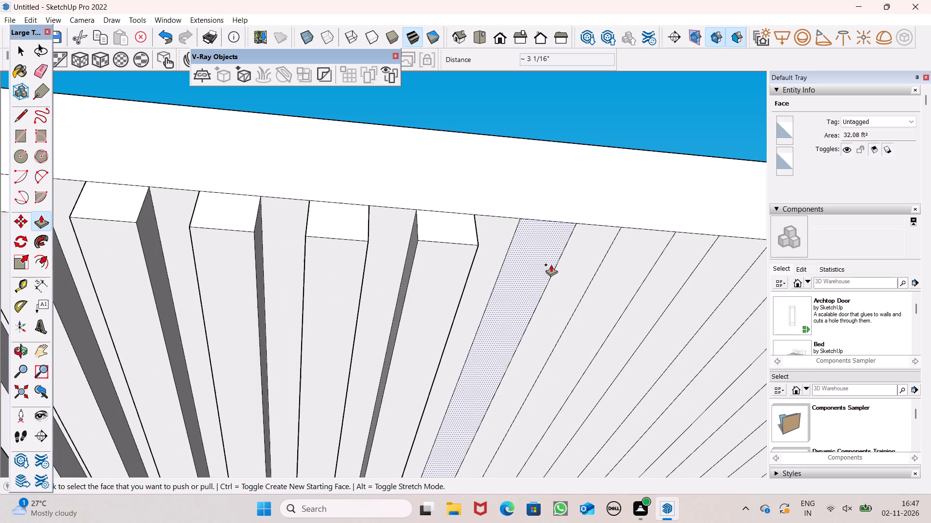
drag(520, 238, 463, 242)
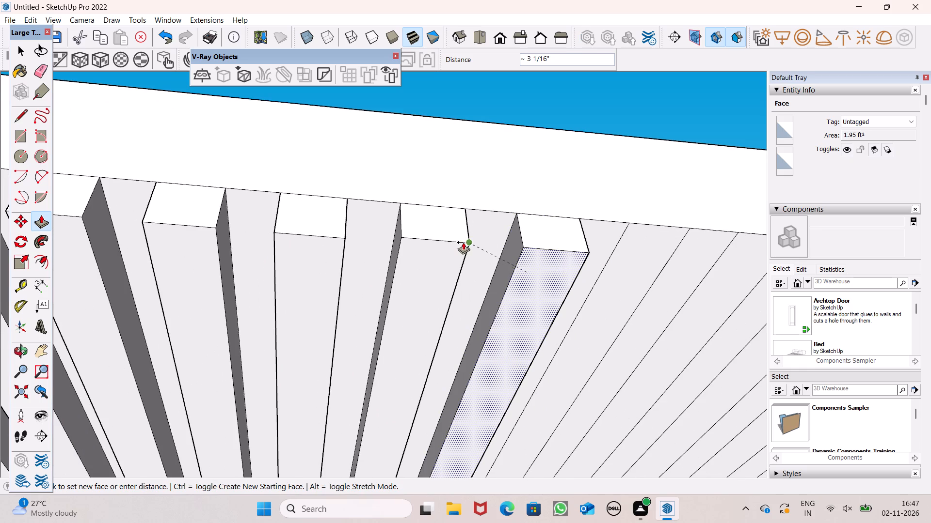
drag(463, 242, 465, 240)
scroll(410, 230, down, 9)
scroll(473, 239, up, 7)
drag(517, 240, 501, 246)
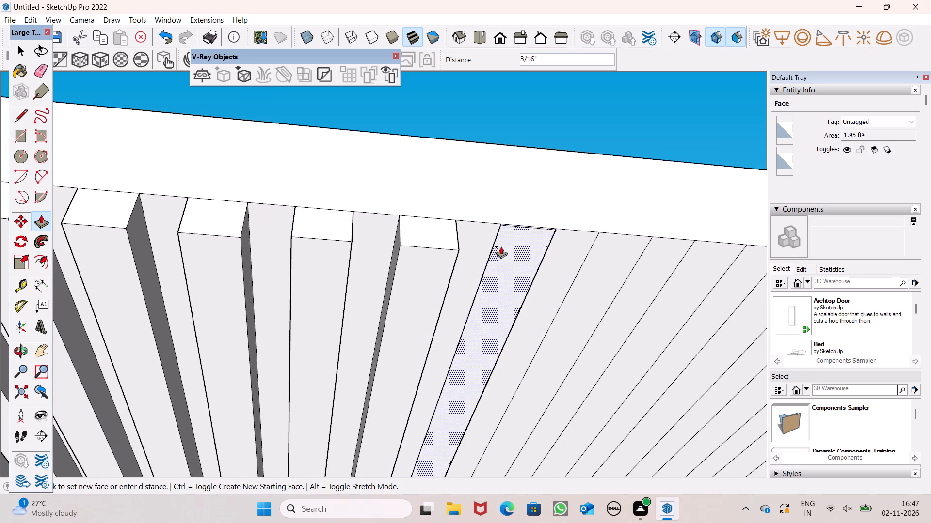
drag(501, 246, 449, 250)
Extrude the next two alternate strips by about 3 1/16", continuing the raised row along the overhang's underside.
scroll(368, 234, down, 7)
scroll(438, 238, up, 6)
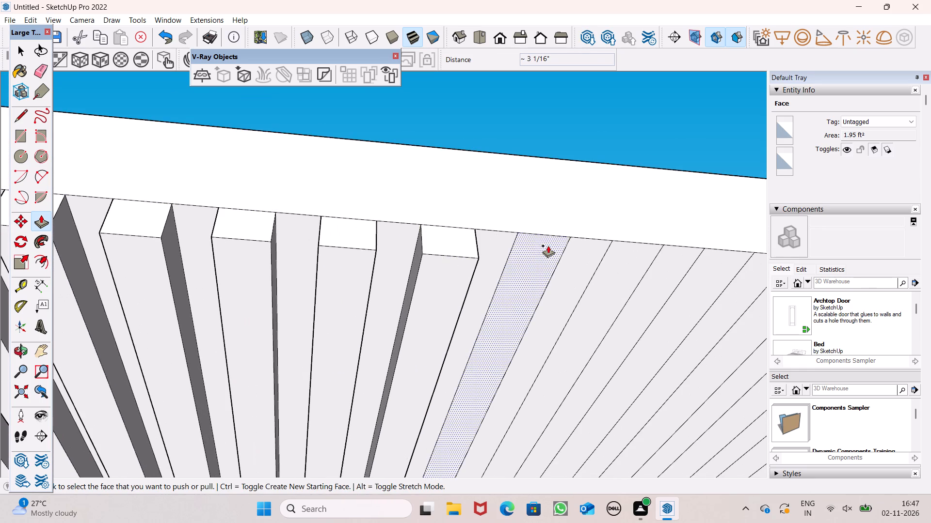
drag(548, 248, 475, 253)
scroll(440, 245, down, 6)
scroll(510, 243, up, 6)
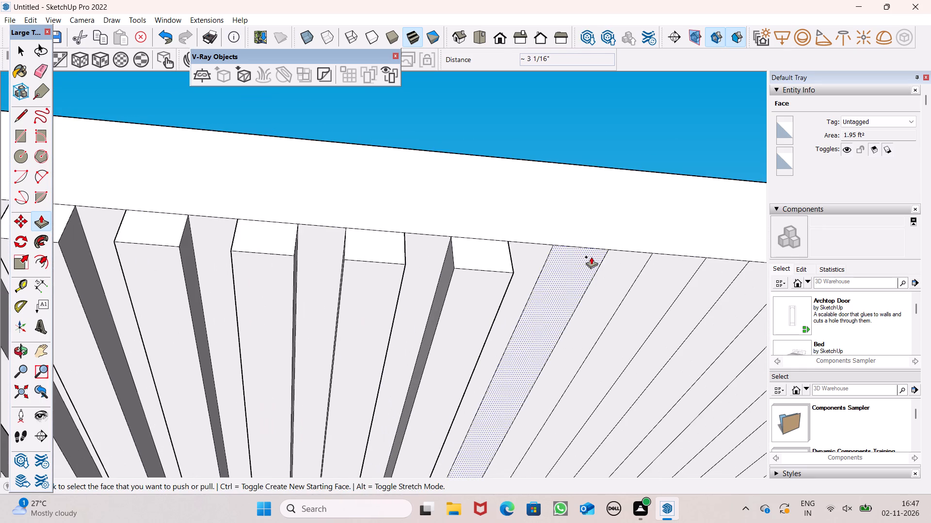
drag(582, 260, 504, 272)
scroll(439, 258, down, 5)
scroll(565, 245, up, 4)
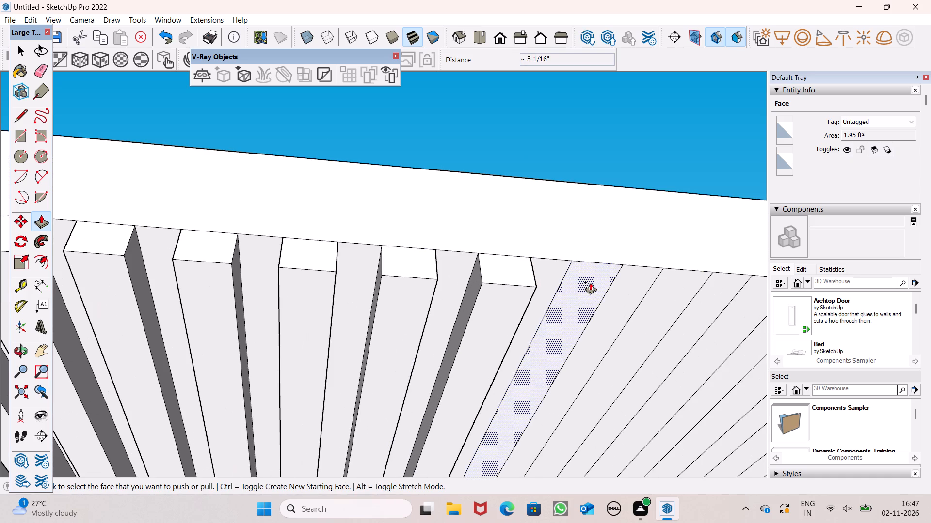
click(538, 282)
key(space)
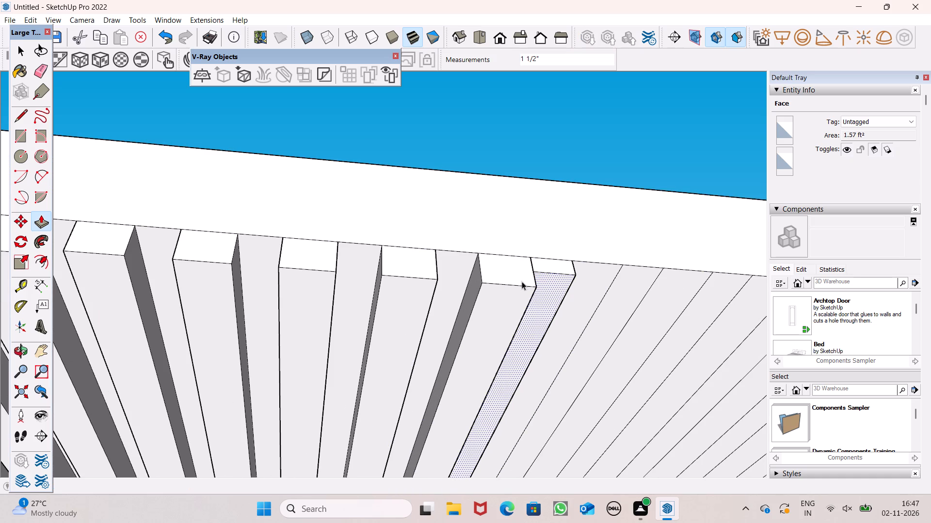
Extrude the next two alternate underside strips by about 3 1/16", skipping the narrow strip after each raised one.
middle_drag(564, 244, 490, 176)
scroll(512, 201, up, 1)
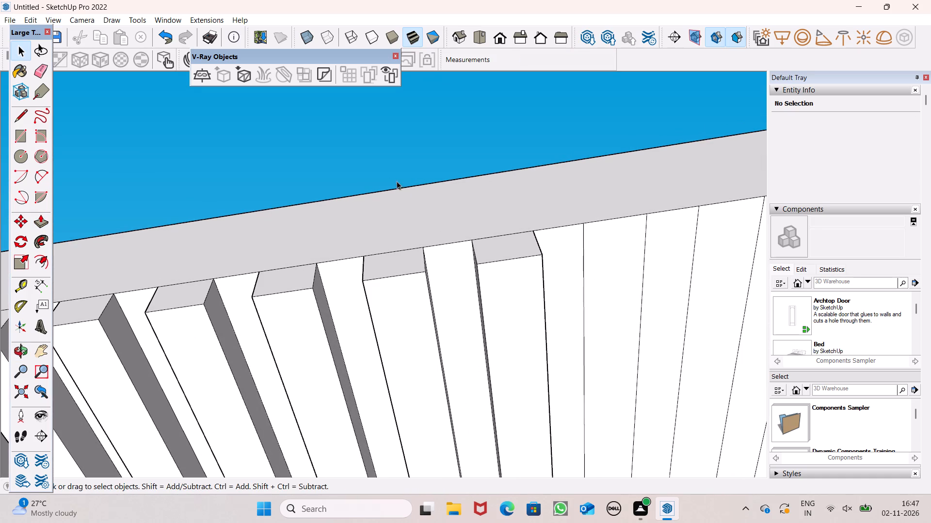
click(39, 222)
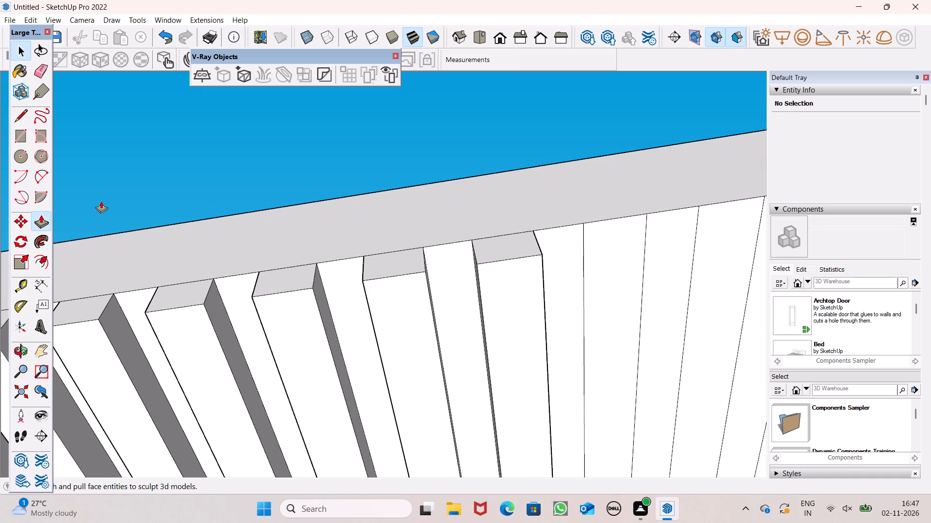
scroll(348, 159, down, 3)
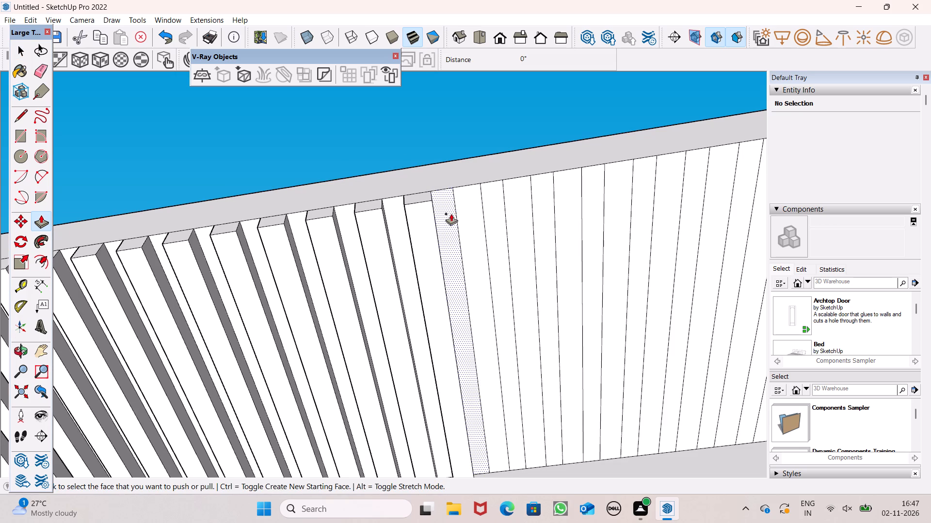
drag(470, 214, 424, 205)
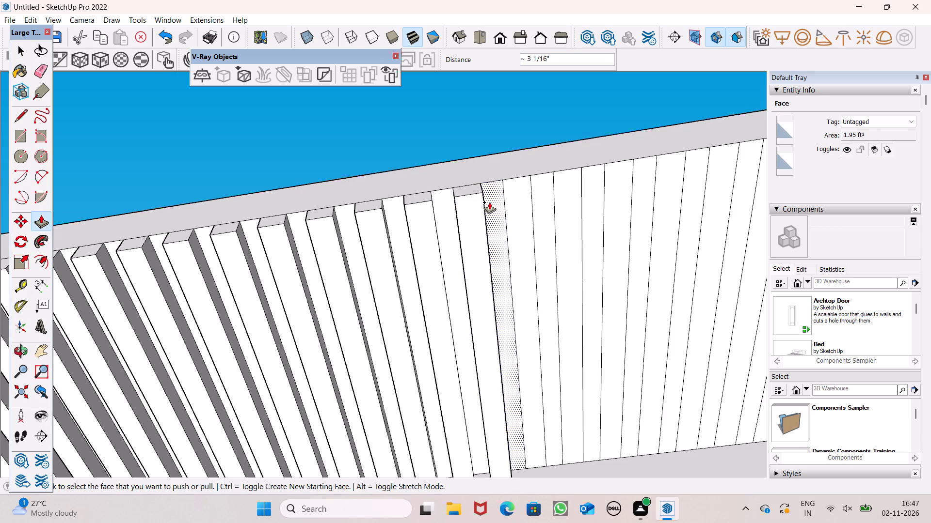
drag(518, 202, 462, 193)
Extrude the next two alternate strips of the overhang's underside, the first by about 3 1/16".
scroll(504, 205, down, 3)
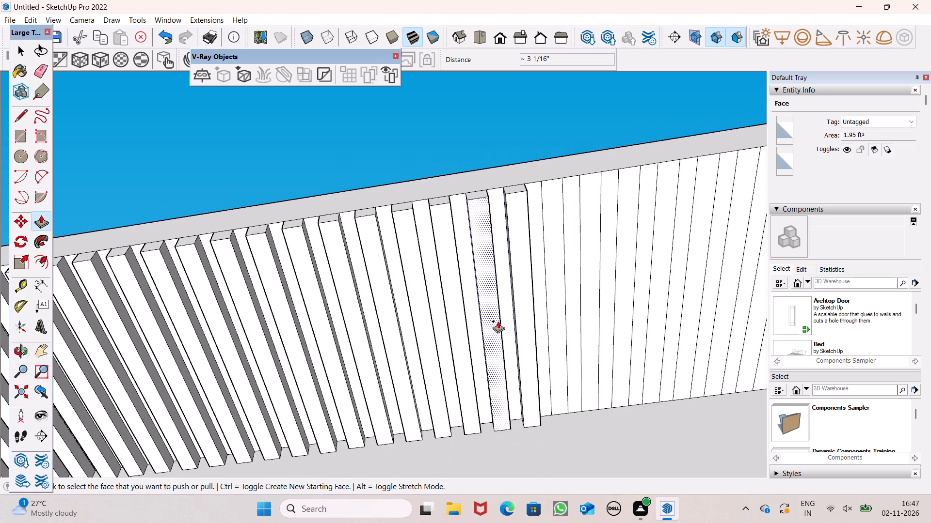
middle_drag(497, 358, 490, 461)
scroll(566, 215, up, 4)
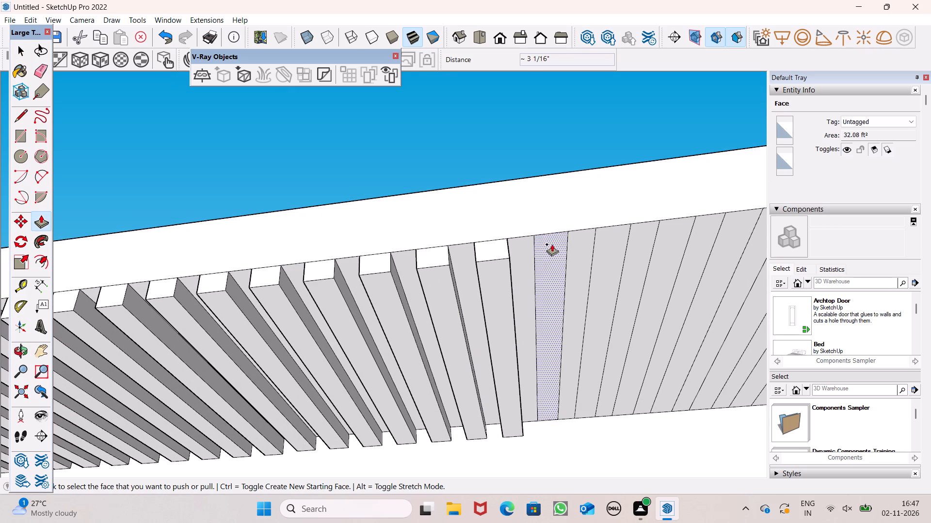
drag(552, 245, 503, 260)
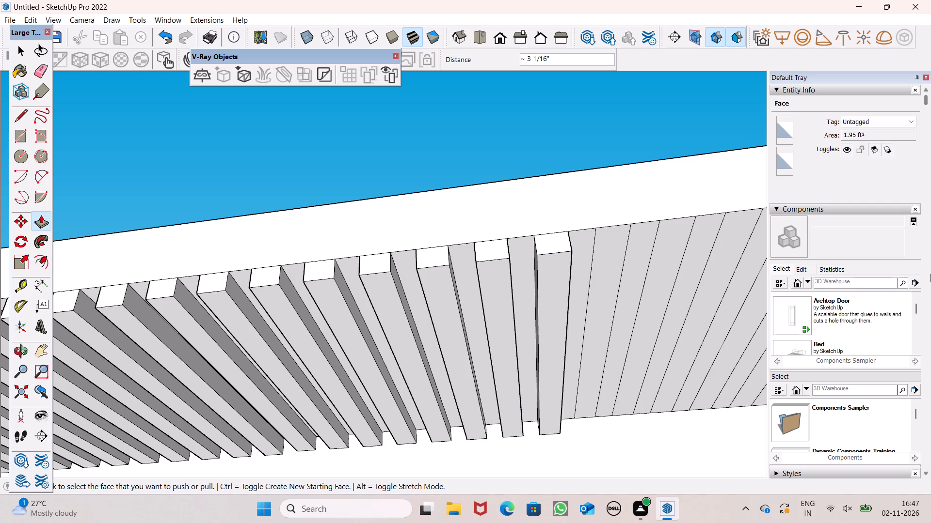
drag(614, 241, 584, 256)
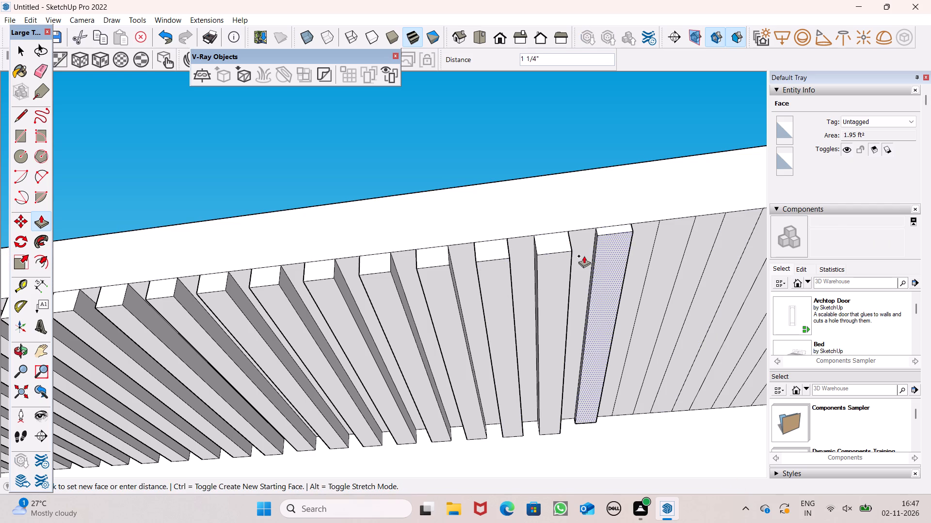
Extrude the next three alternate strips on the overhang's underside by about 3 1/16", leaving one flat strip between them.
drag(584, 256, 568, 249)
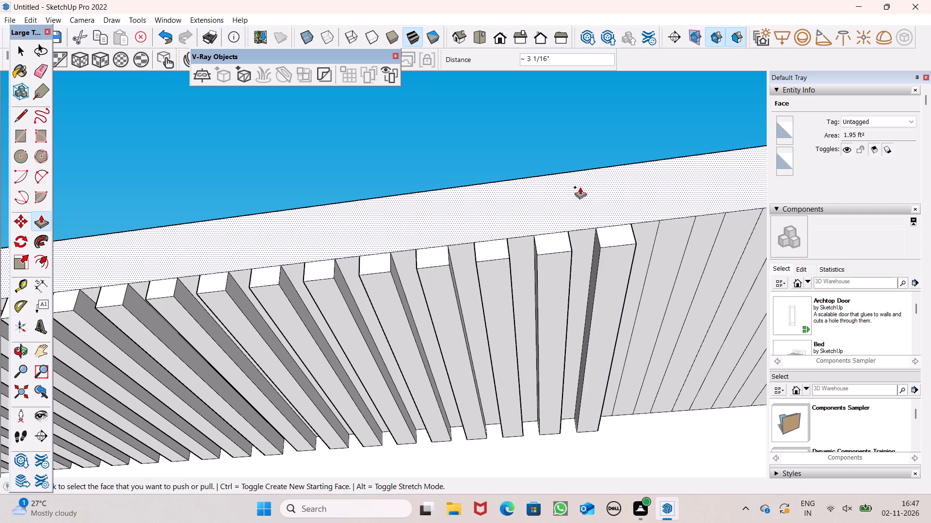
scroll(572, 178, down, 7)
scroll(595, 171, up, 7)
drag(645, 247, 596, 260)
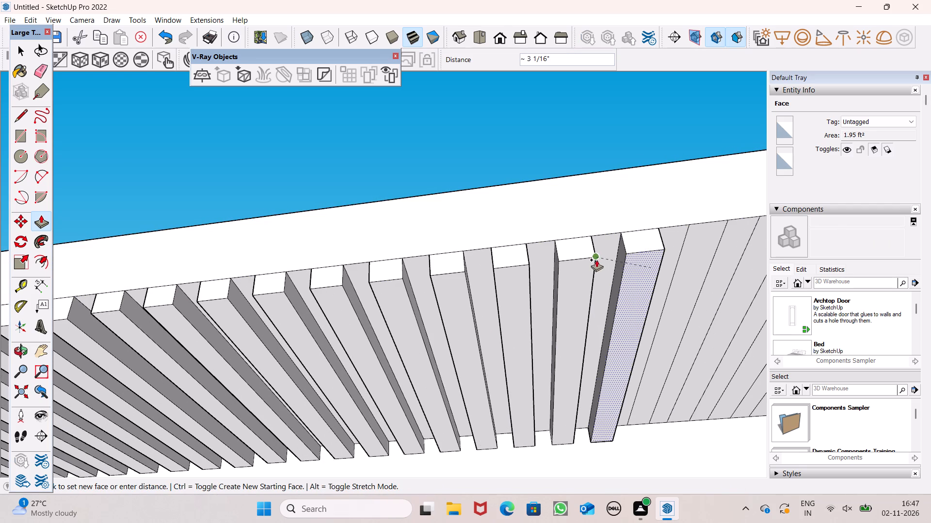
drag(596, 260, 592, 258)
scroll(530, 187, down, 7)
scroll(684, 209, up, 5)
drag(613, 225, 584, 246)
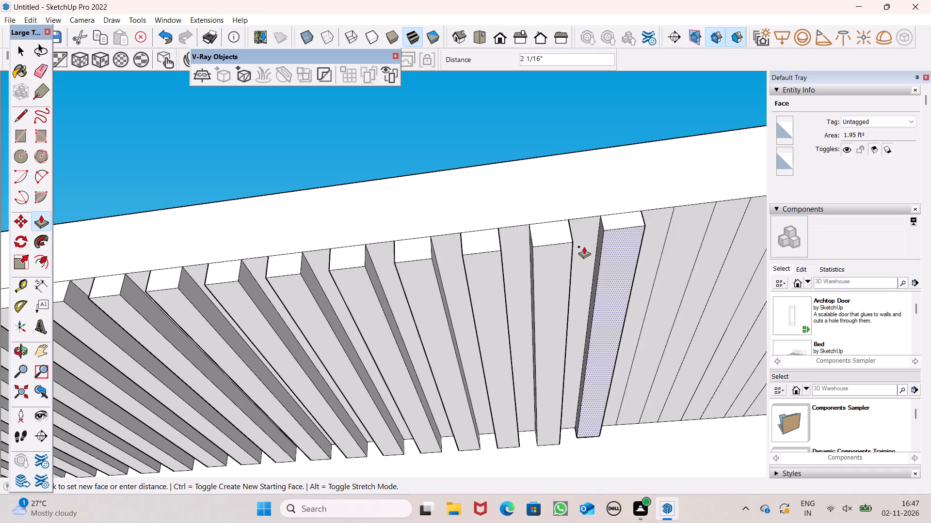
drag(584, 246, 566, 245)
Extrude the next two alternate underside strips to the depth of the raised ones, about 3 1/16".
scroll(481, 203, down, 7)
scroll(587, 220, up, 6)
drag(586, 209, 539, 215)
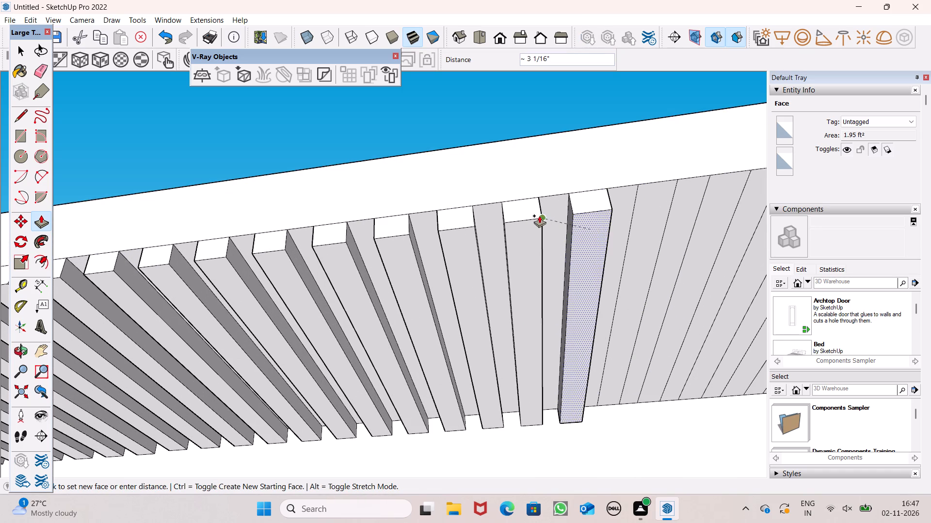
drag(539, 215, 534, 217)
scroll(480, 209, down, 6)
scroll(567, 168, up, 4)
drag(578, 226, 523, 226)
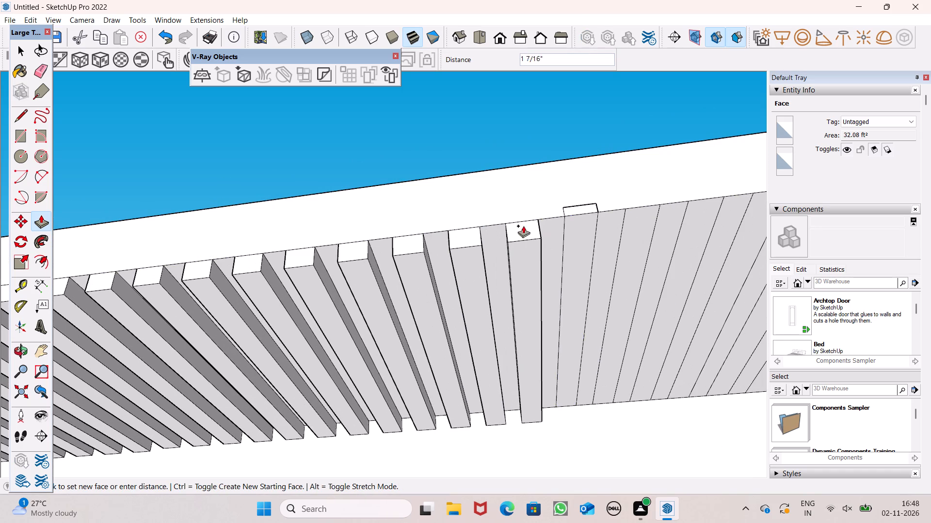
drag(523, 226, 537, 237)
Extrude the next two alternate strips by about 3 1/16", extending the raised row along the roof overhang's underside.
scroll(471, 197, down, 6)
scroll(574, 169, up, 7)
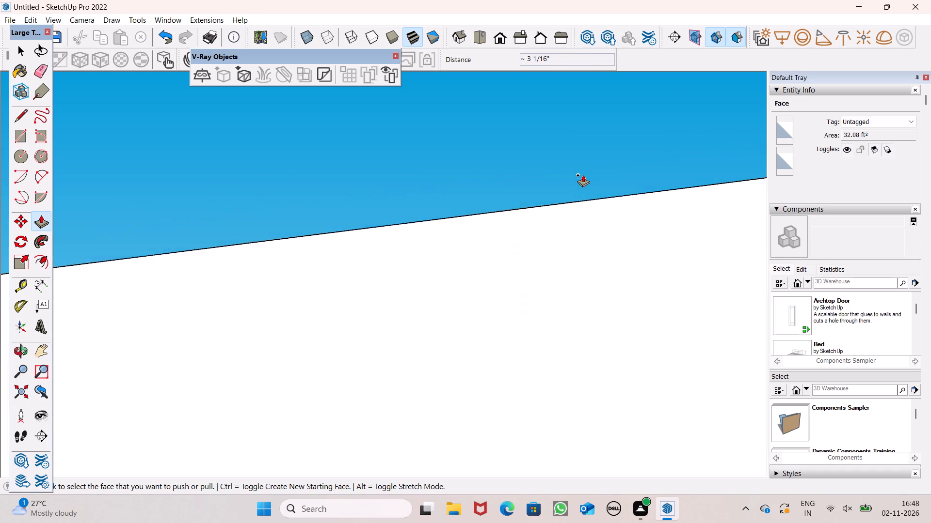
scroll(583, 175, down, 7)
scroll(560, 216, up, 5)
drag(575, 216, 524, 233)
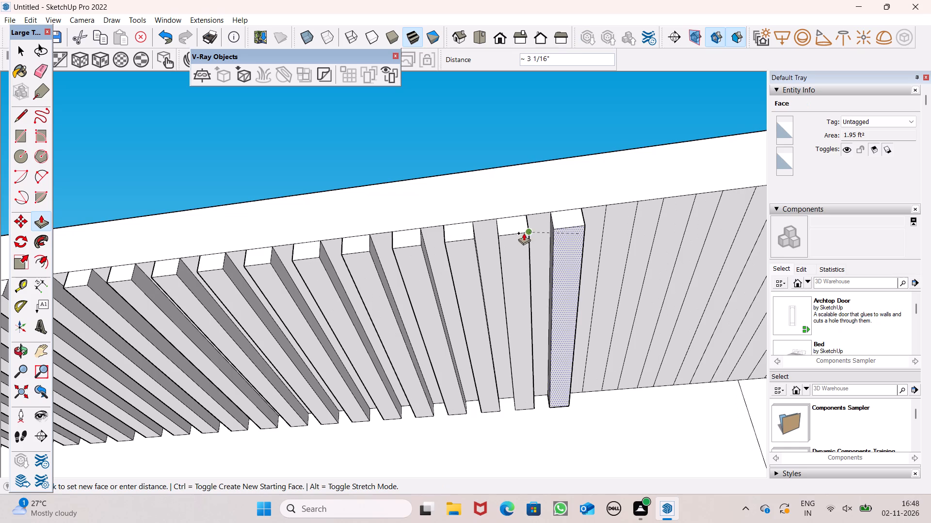
drag(524, 233, 522, 233)
scroll(502, 214, down, 5)
scroll(575, 200, up, 6)
drag(581, 217, 522, 239)
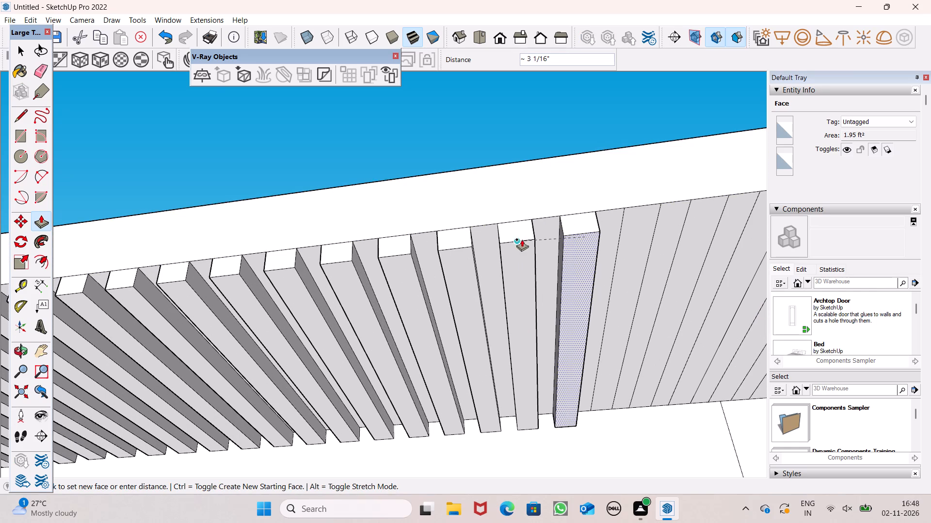
drag(522, 239, 529, 237)
Extrude the next three alternate underside strips by about 3 1/16", skipping one strip after each.
scroll(513, 193, down, 5)
scroll(612, 170, up, 5)
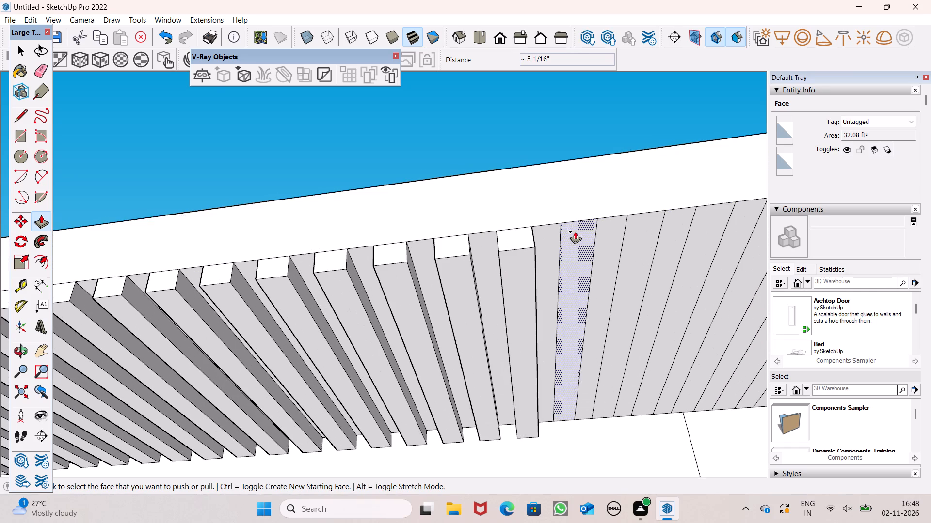
drag(574, 233, 532, 245)
scroll(535, 216, down, 5)
scroll(623, 196, up, 5)
drag(591, 243, 548, 258)
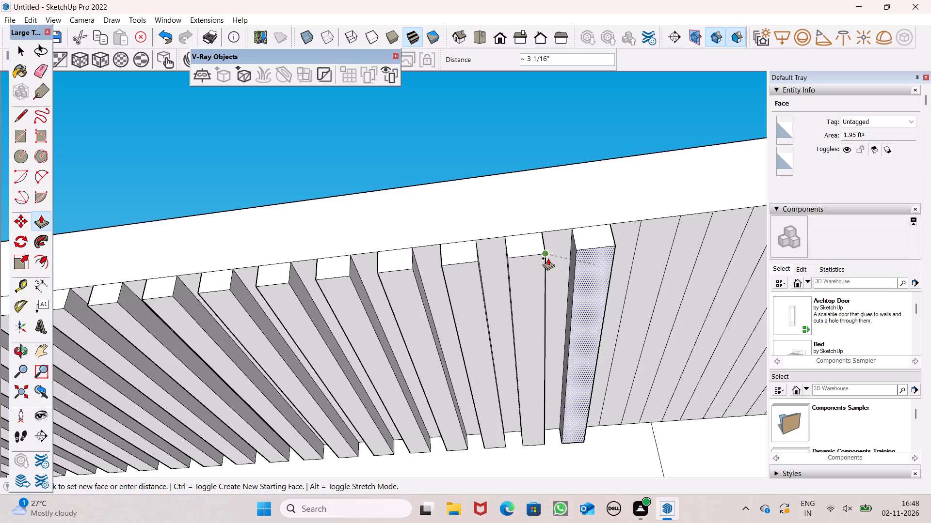
drag(548, 258, 547, 257)
drag(657, 228, 617, 249)
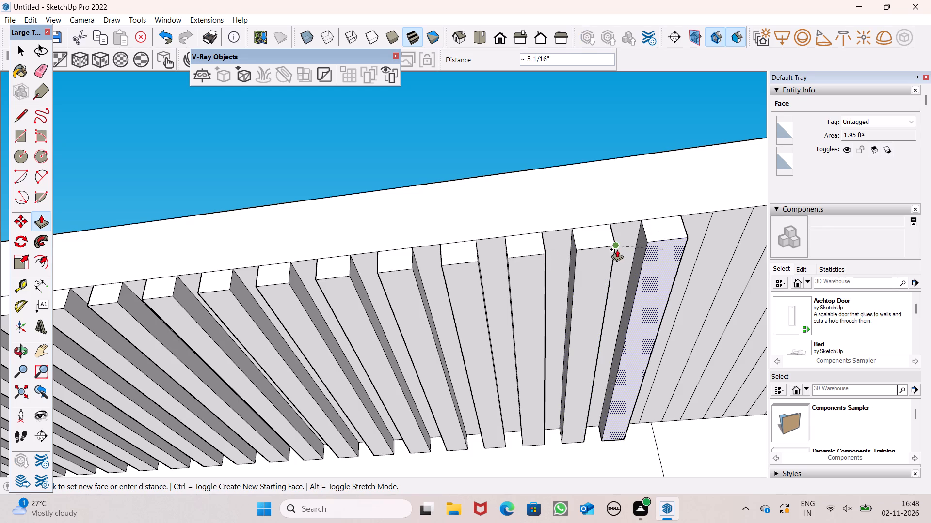
drag(617, 249, 610, 247)
Extrude the next two alternate underside strips by about 3 1/16", matching the neighbouring raised strips near the roof's end.
scroll(497, 221, down, 6)
scroll(592, 205, up, 6)
drag(644, 241, 599, 260)
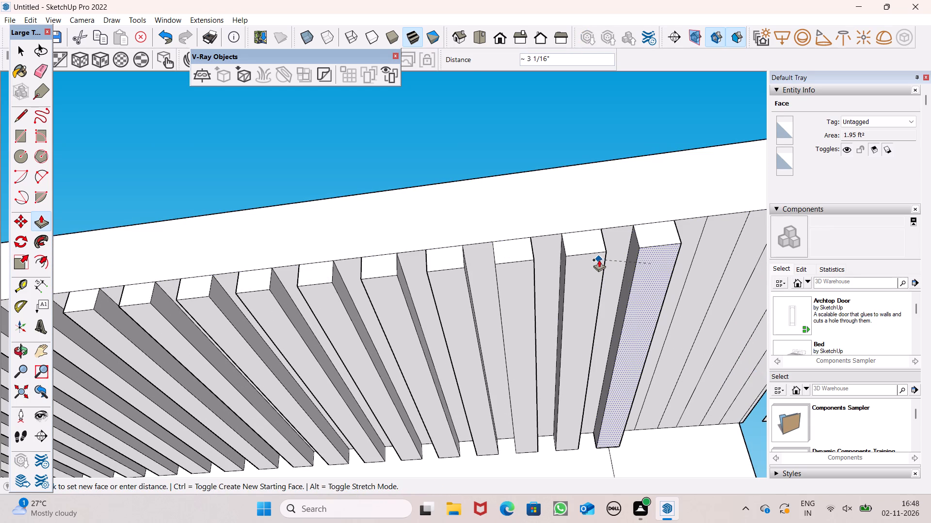
drag(599, 260, 602, 250)
scroll(562, 212, down, 5)
scroll(623, 221, up, 3)
drag(672, 227, 639, 236)
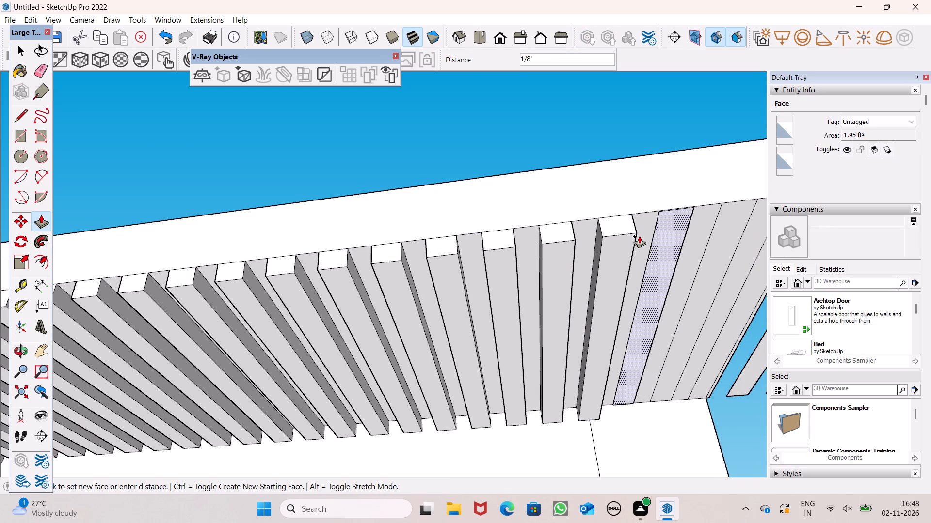
drag(639, 236, 634, 235)
Extrude the last two alternate strips, including the one at the roof's end edge, by about 3 1/16".
scroll(522, 195, down, 6)
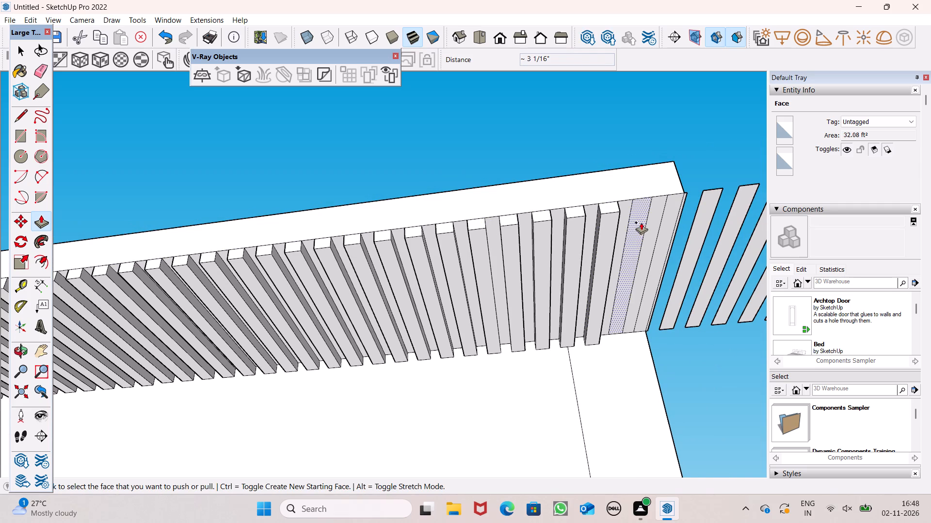
drag(644, 220, 617, 217)
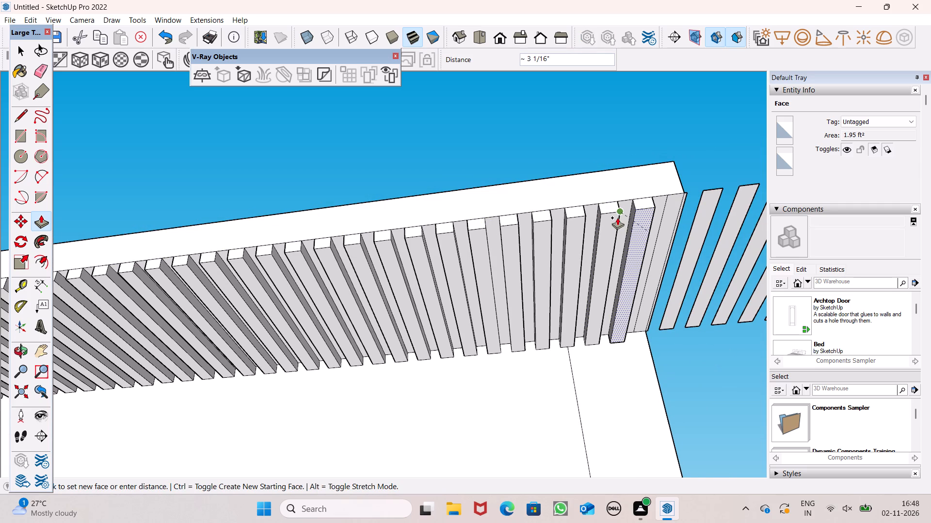
drag(617, 217, 614, 216)
scroll(592, 205, down, 1)
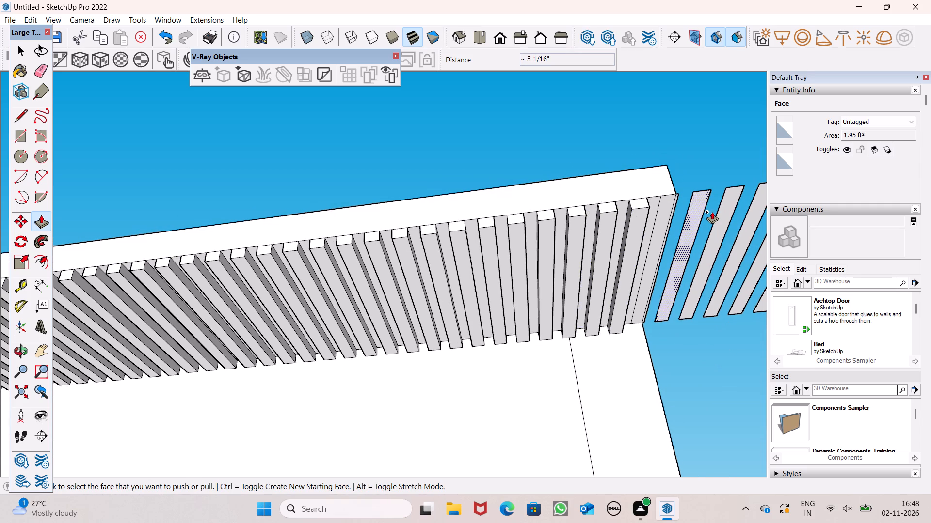
scroll(711, 210, up, 4)
middle_drag(675, 199, 641, 223)
scroll(641, 223, up, 1)
drag(589, 203, 579, 214)
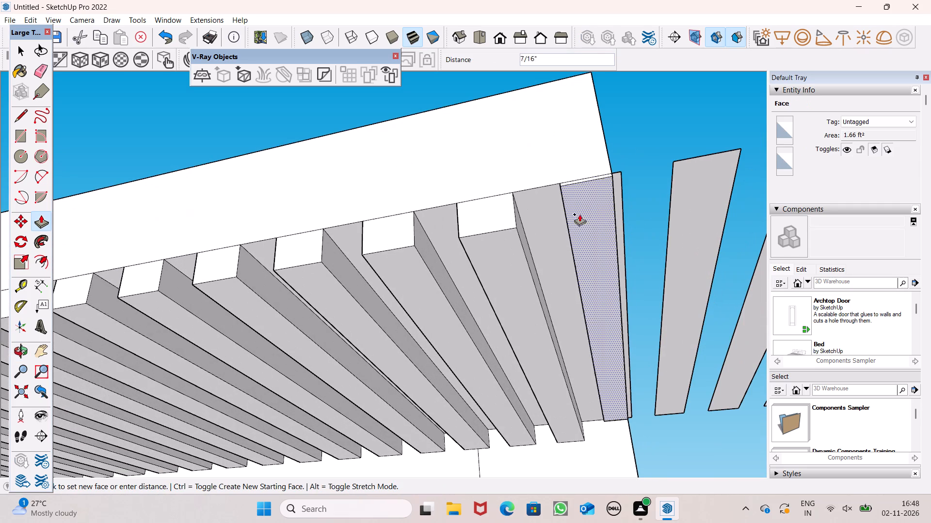
drag(579, 214, 512, 223)
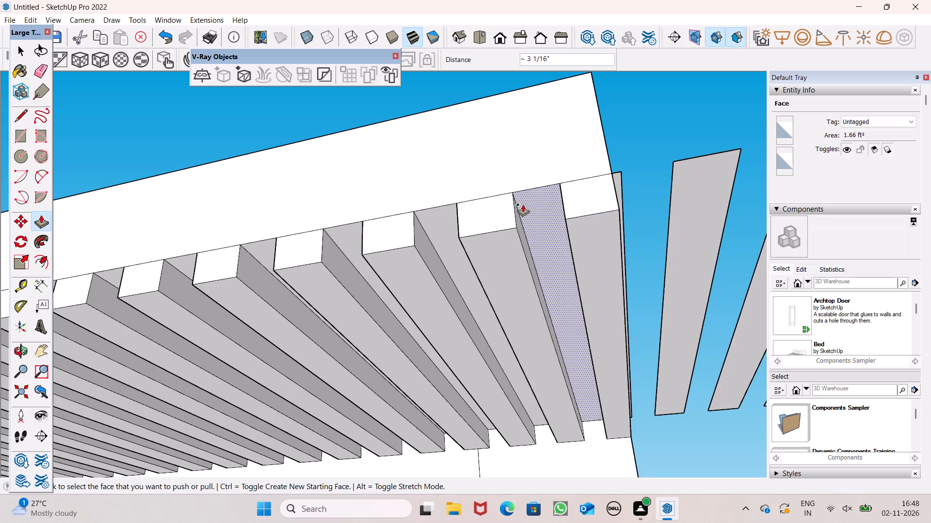
key(space)
Erase the thin leftover strip outline projecting past the end edge of the roof overhang.
scroll(538, 194, down, 6)
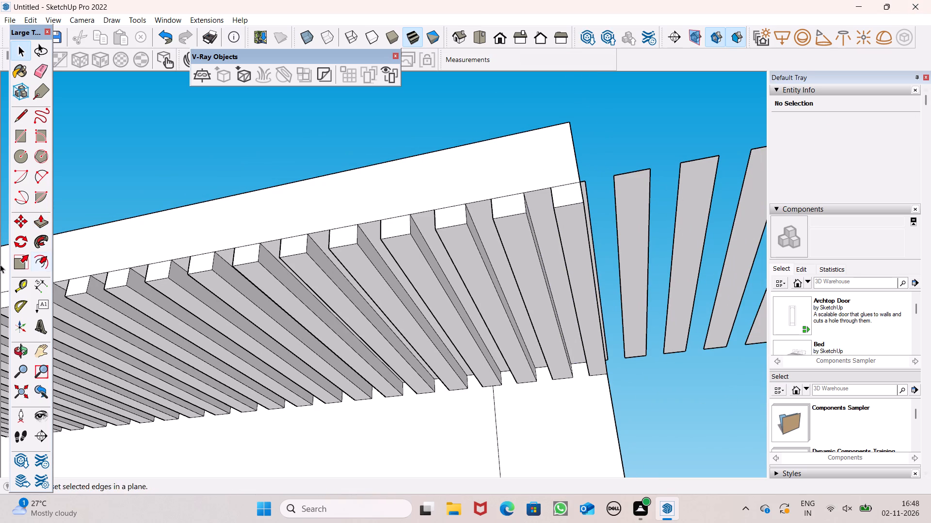
click(45, 75)
scroll(559, 249, up, 3)
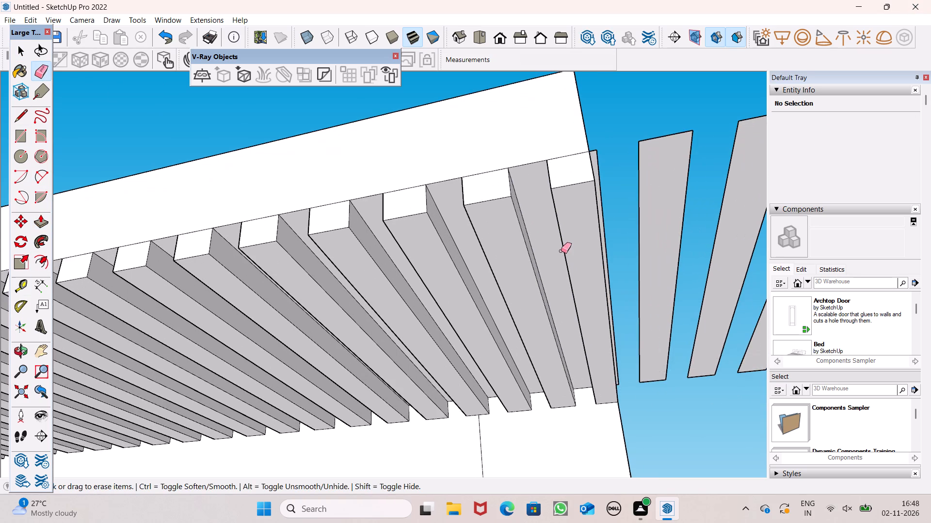
scroll(433, 207, down, 1)
middle_drag(471, 235, 464, 284)
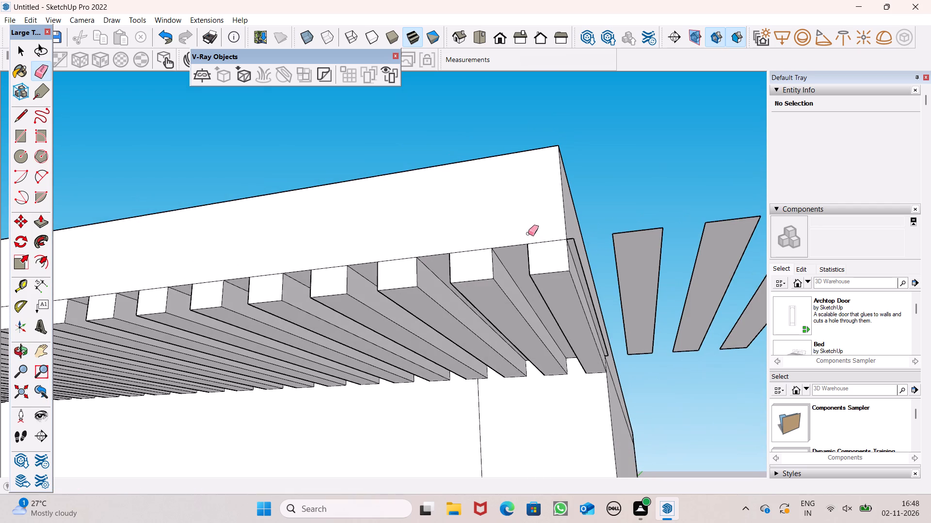
scroll(580, 238, up, 3)
drag(568, 241, 575, 246)
scroll(612, 380, up, 8)
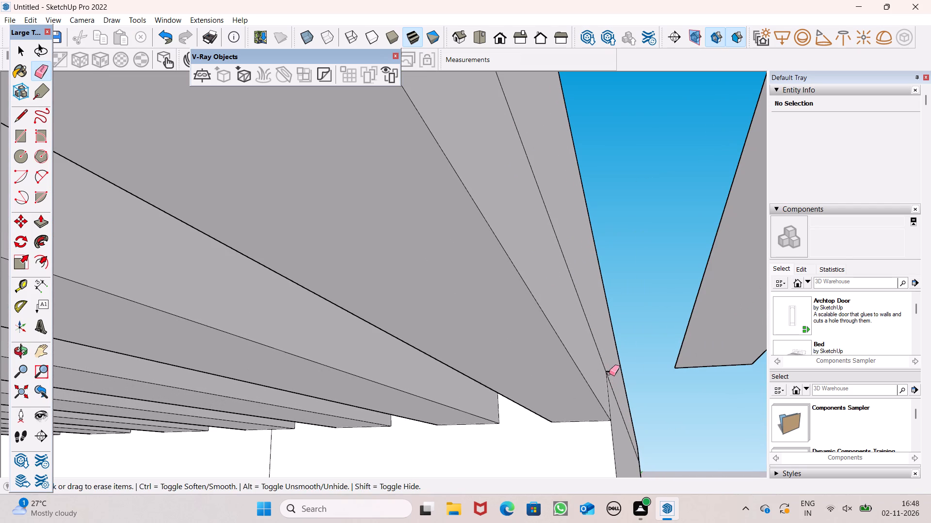
click(611, 369)
Delete a first batch of the surplus floating strips that continue beyond the roof's end.
scroll(485, 280, down, 6)
scroll(423, 253, down, 6)
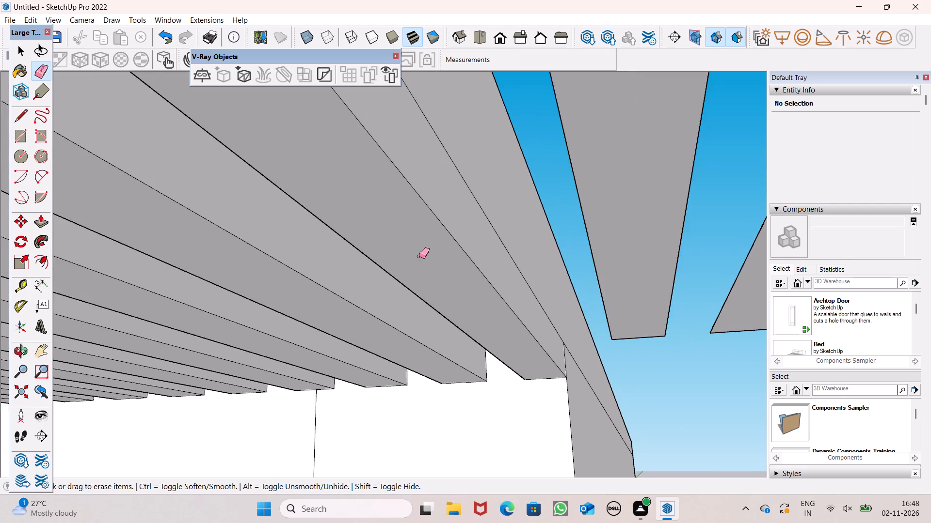
scroll(419, 256, down, 16)
middle_drag(456, 318, 487, 239)
scroll(451, 301, down, 7)
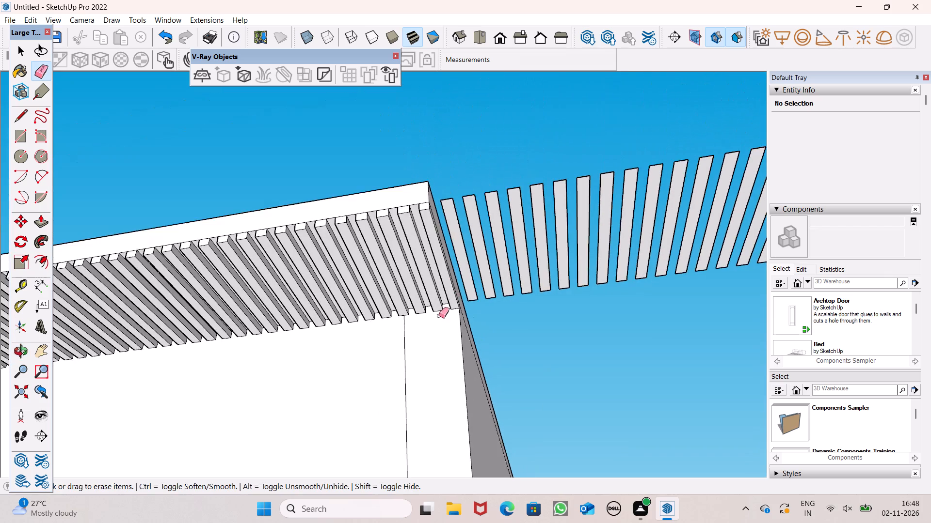
middle_drag(440, 319, 464, 229)
scroll(463, 231, up, 1)
scroll(389, 281, down, 7)
key(space)
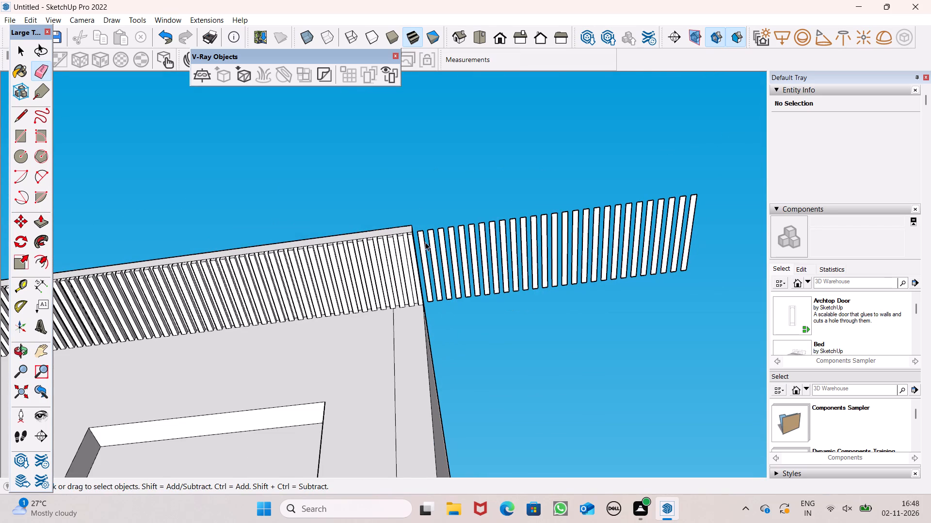
drag(418, 221, 584, 299)
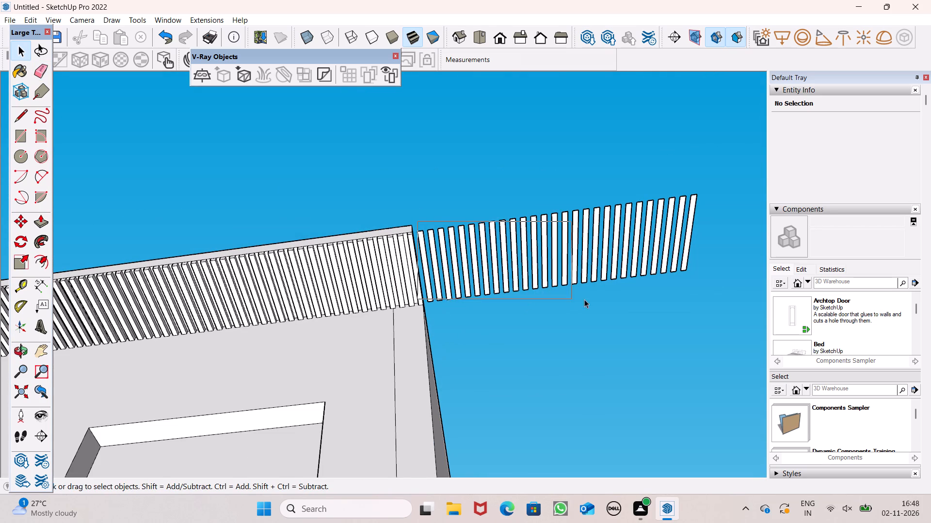
drag(584, 299, 594, 300)
click(554, 325)
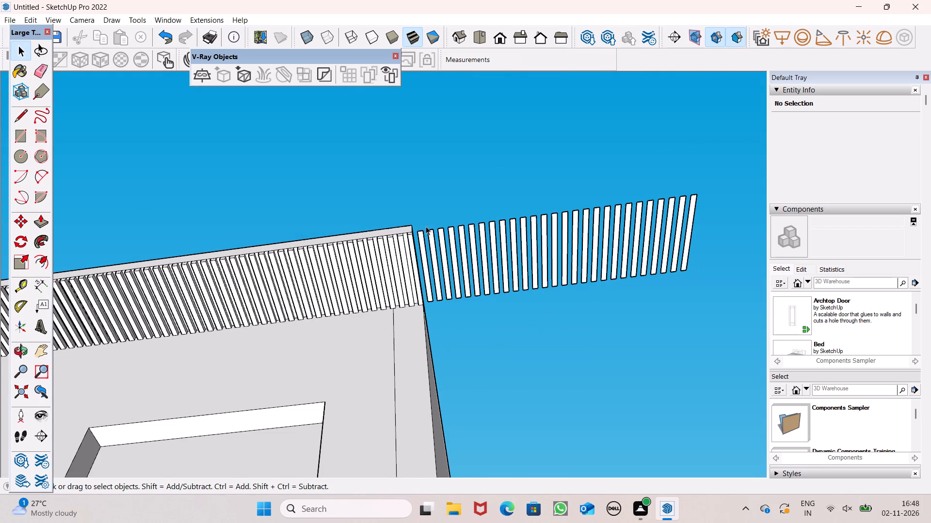
drag(414, 225, 461, 257)
drag(461, 257, 606, 302)
key(Delete)
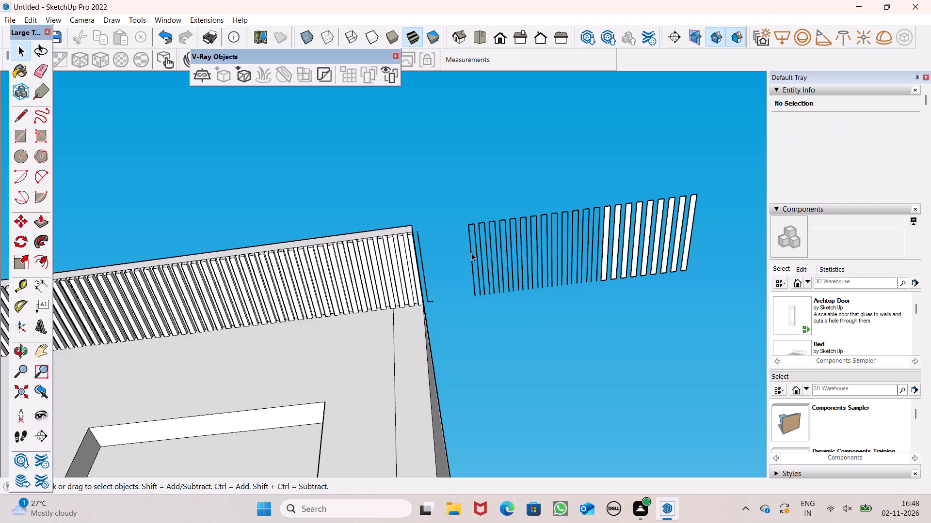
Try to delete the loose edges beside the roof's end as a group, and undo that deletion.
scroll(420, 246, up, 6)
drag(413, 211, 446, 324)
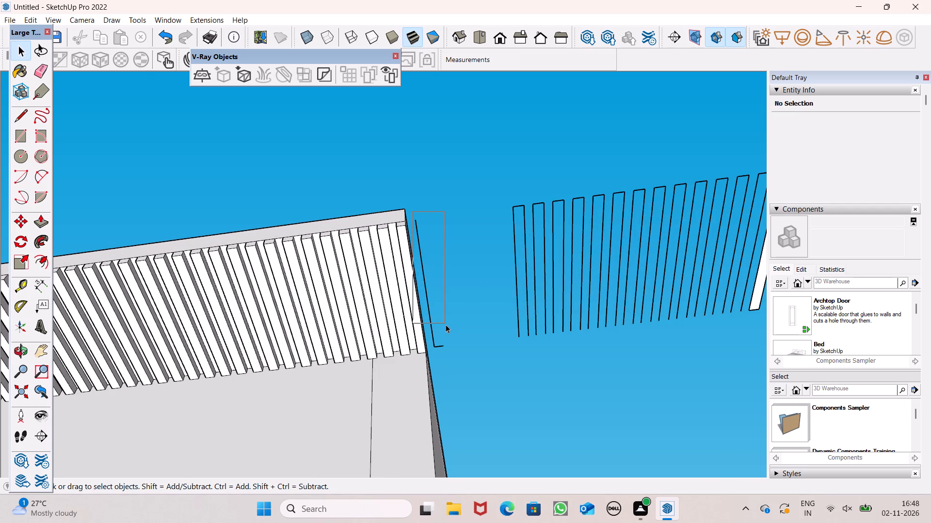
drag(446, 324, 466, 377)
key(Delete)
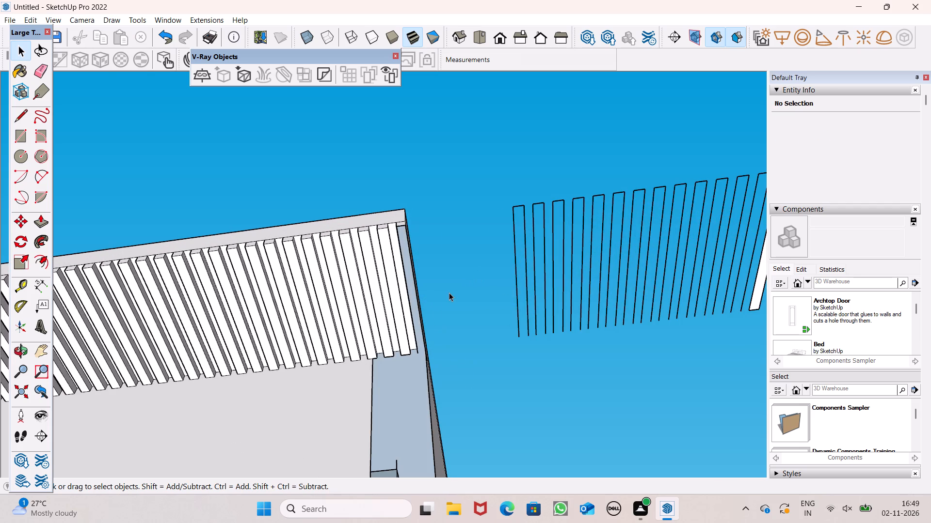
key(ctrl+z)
Delete the long loose edge beside the roof's end and the short edge at its lower tip.
click(422, 270)
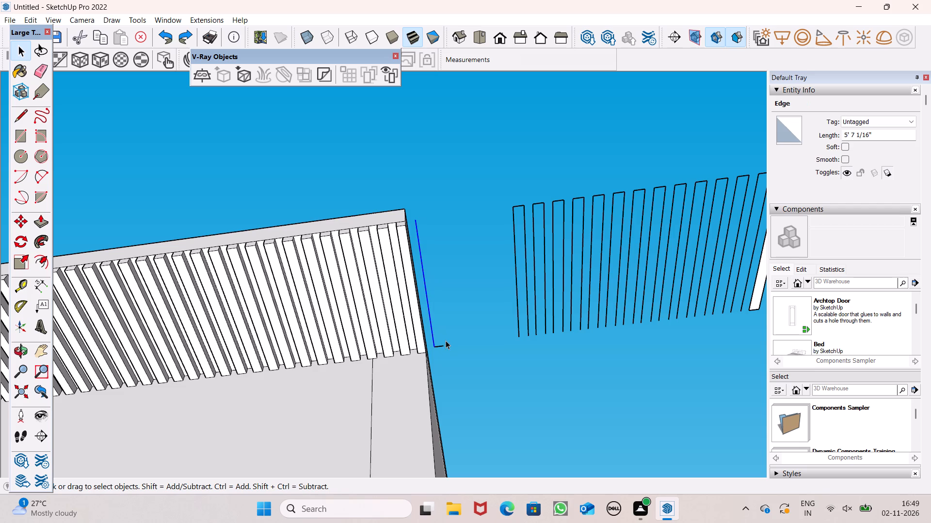
key(Delete)
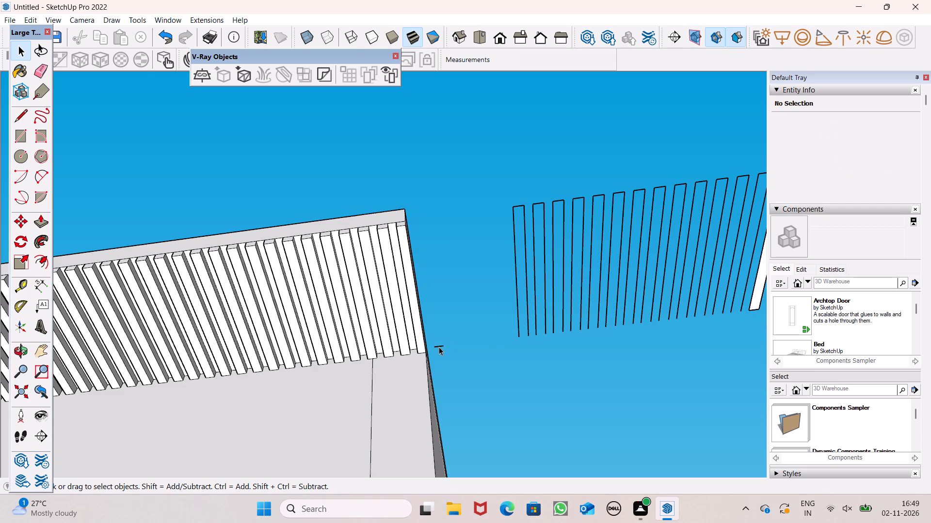
click(439, 347)
key(Delete)
Delete all the remaining floating strip outlines beyond the roof's end.
scroll(436, 312, down, 4)
drag(472, 230, 503, 301)
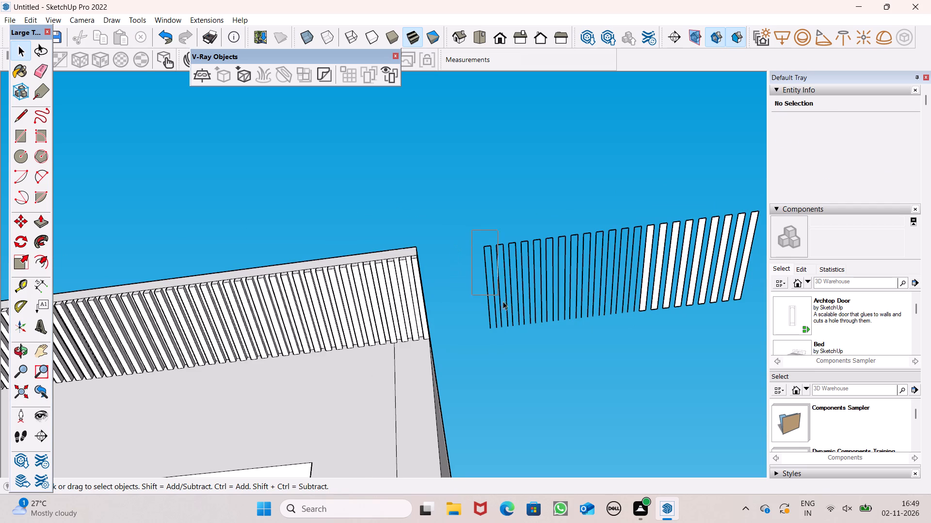
drag(503, 301, 762, 346)
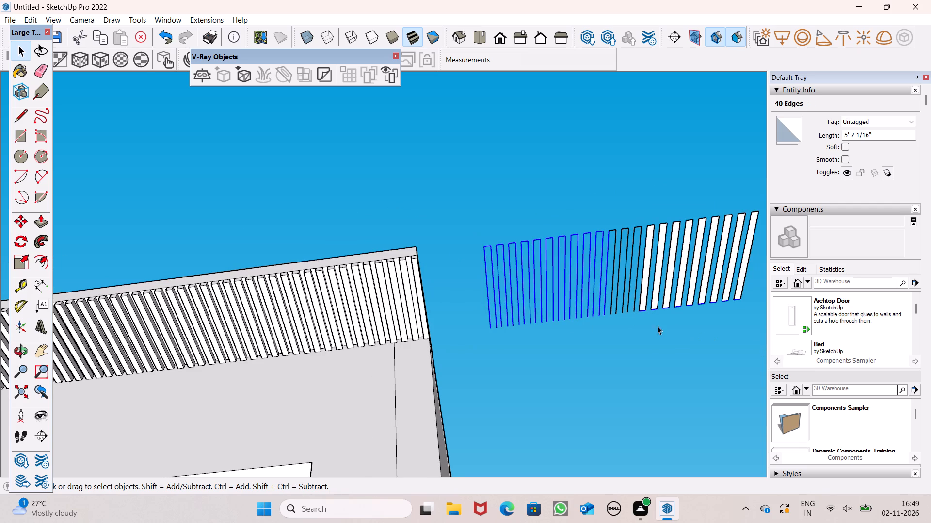
key(Delete)
scroll(575, 323, down, 4)
drag(555, 235, 699, 331)
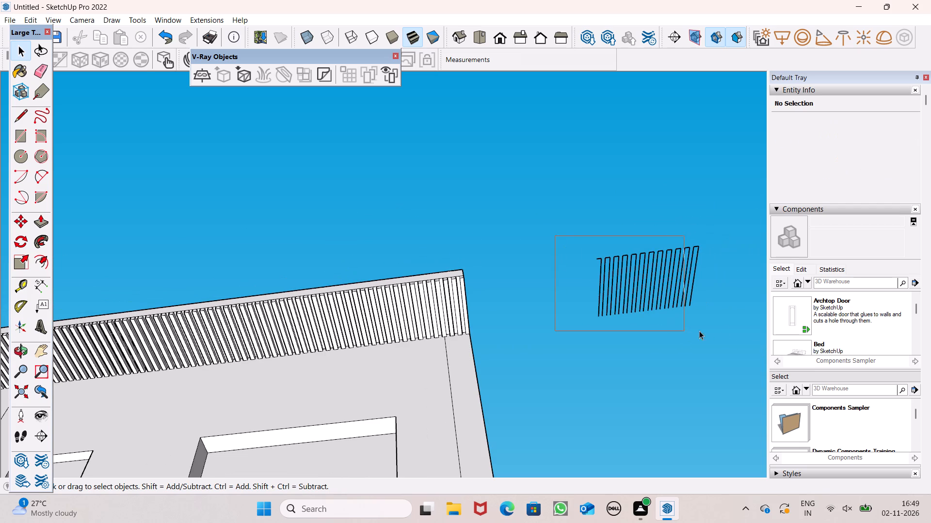
drag(699, 331, 729, 334)
key(Delete)
Examine the building's front facade and the striped roof underside from below, at eye level and from farther away.
scroll(502, 343, down, 5)
middle_drag(495, 323, 518, 285)
scroll(518, 285, up, 1)
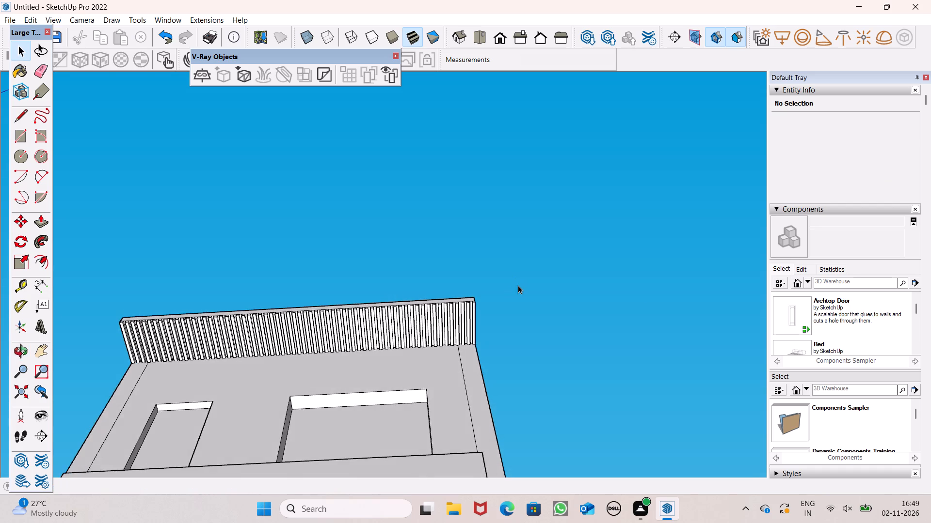
scroll(516, 285, down, 12)
middle_drag(512, 320, 499, 465)
scroll(492, 446, up, 1)
scroll(472, 187, down, 4)
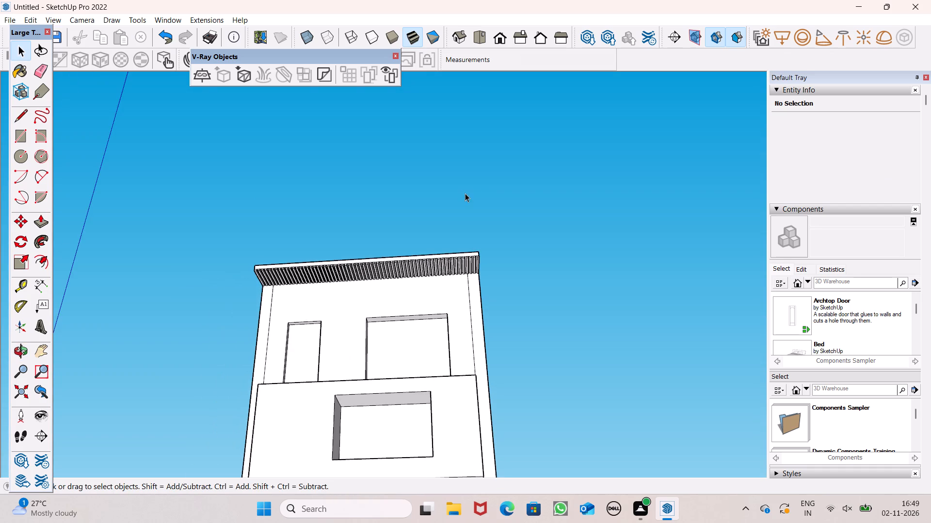
scroll(458, 205, down, 5)
middle_drag(447, 229, 461, 276)
scroll(461, 277, up, 1)
scroll(447, 220, down, 4)
middle_drag(398, 273, 412, 336)
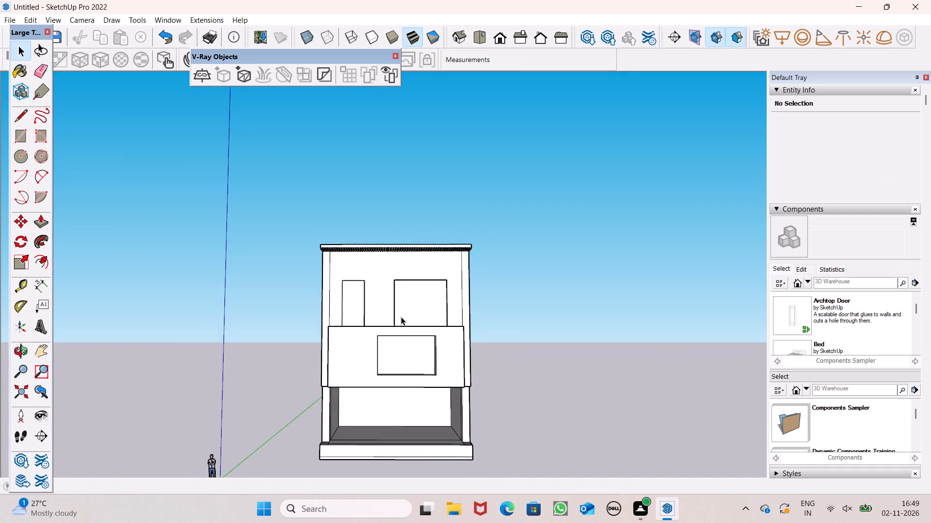
scroll(399, 314, up, 4)
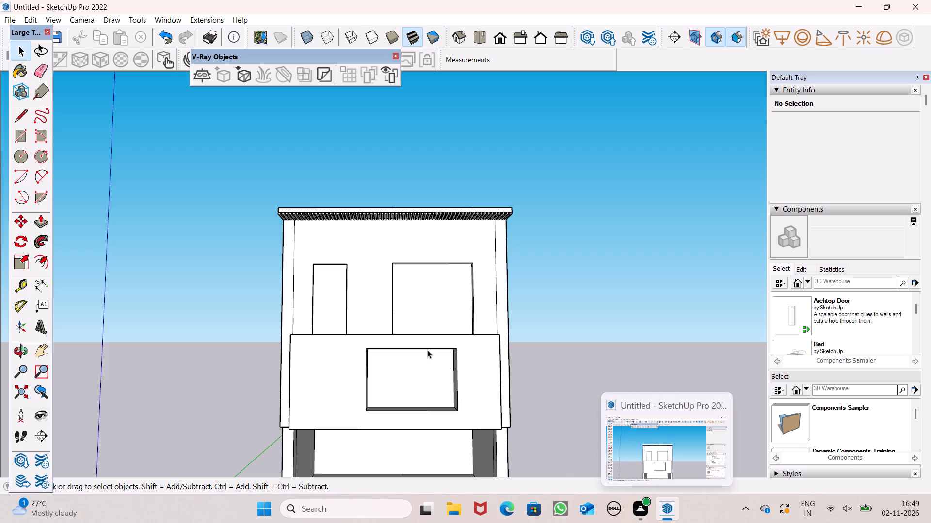
scroll(377, 309, down, 8)
scroll(376, 295, up, 1)
scroll(376, 299, down, 2)
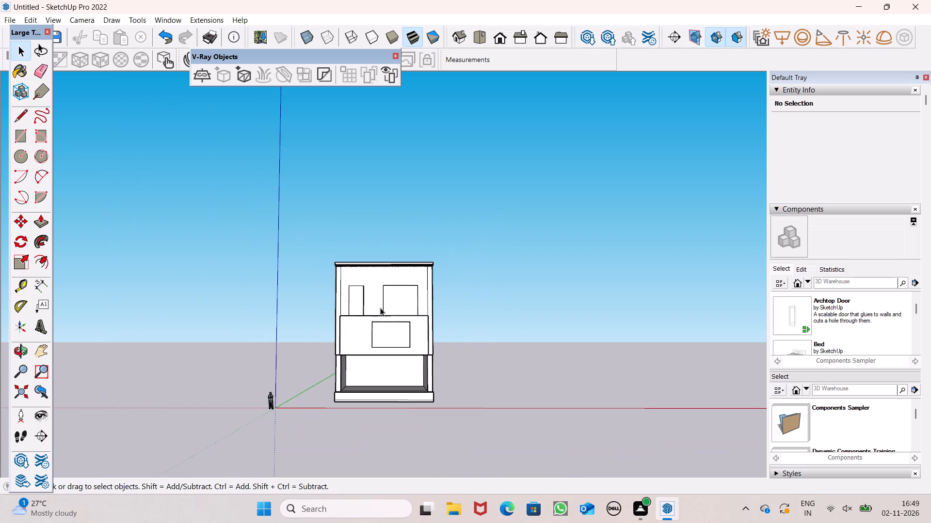
Erase the stray vertical line on the middle storey's side wall, including its short remainder in the slab band below.
middle_drag(404, 402, 8, 456)
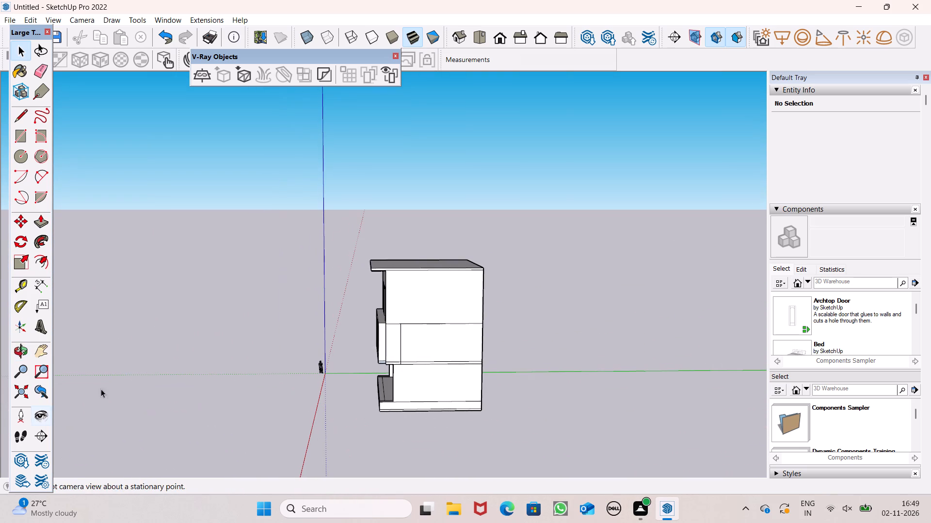
click(43, 76)
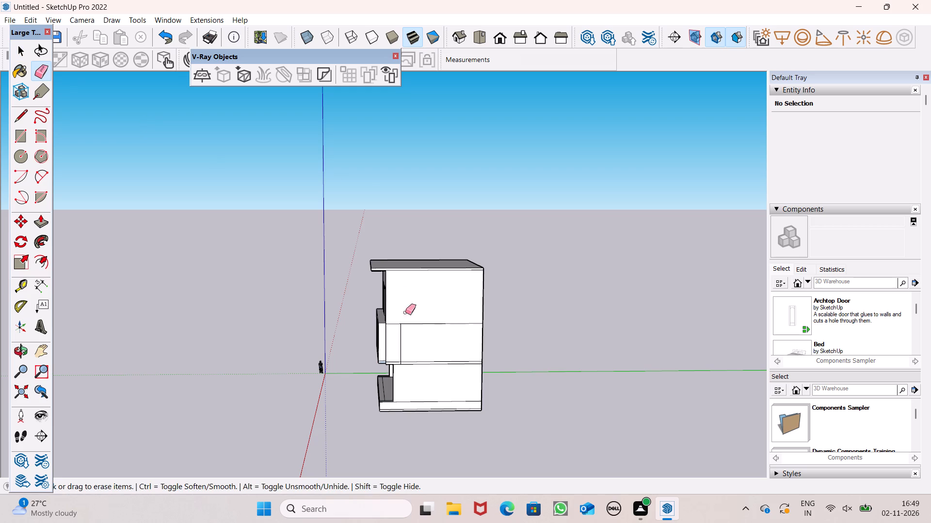
scroll(380, 360, up, 7)
scroll(445, 351, up, 3)
drag(399, 338, 436, 321)
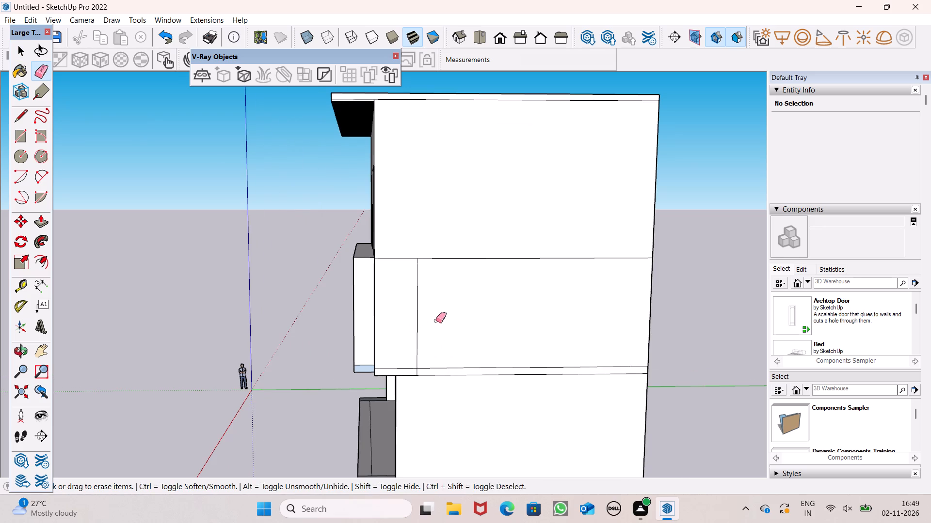
drag(436, 321, 439, 319)
scroll(387, 326, down, 4)
middle_drag(332, 412, 675, 350)
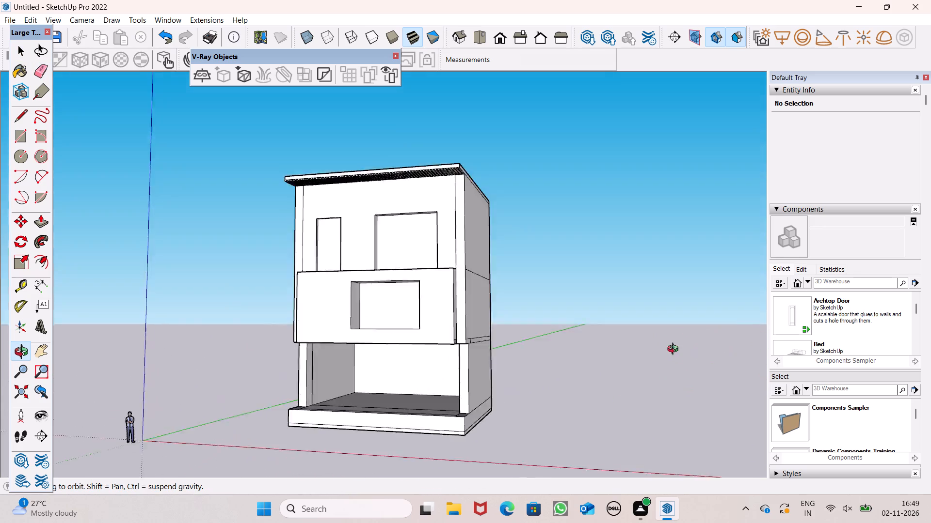
middle_drag(675, 350, 492, 198)
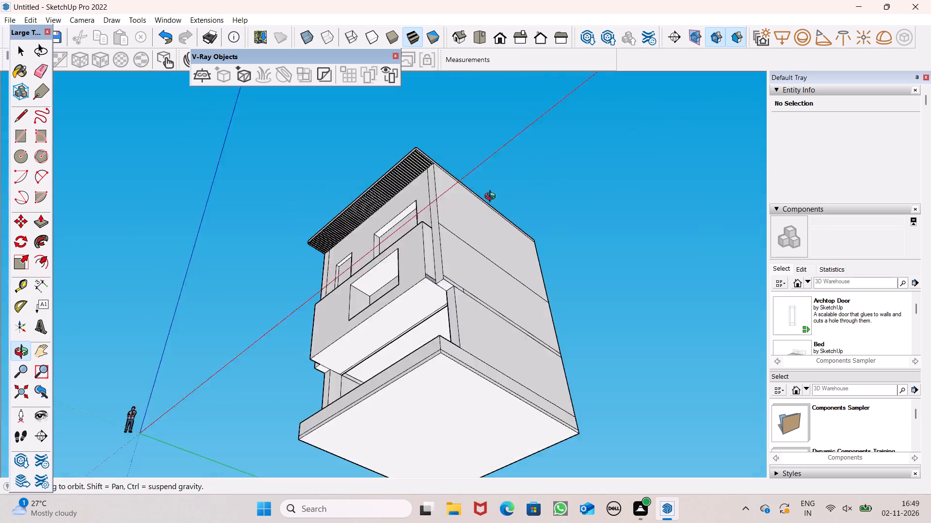
middle_drag(492, 198, 533, 379)
scroll(433, 368, up, 3)
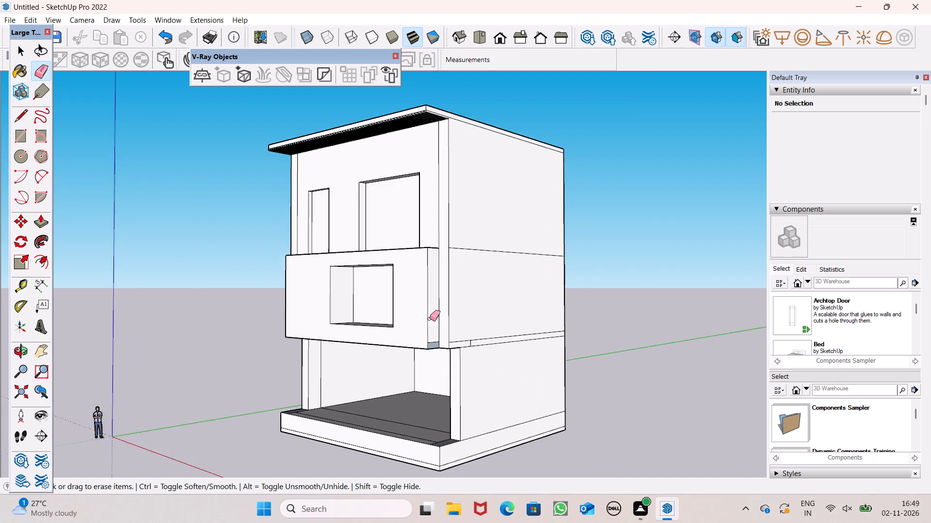
scroll(430, 319, up, 5)
drag(439, 351, 440, 345)
scroll(441, 326, down, 6)
Erase the matching vertical line and its short remainder in the slab band on the opposite side wall.
middle_drag(337, 333, 521, 365)
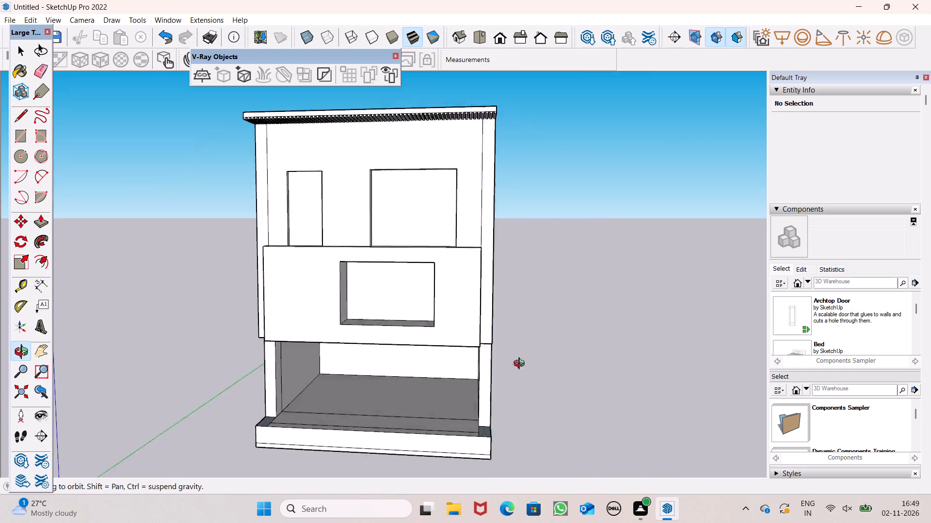
middle_drag(521, 365, 716, 401)
middle_drag(354, 351, 547, 391)
scroll(375, 409, up, 2)
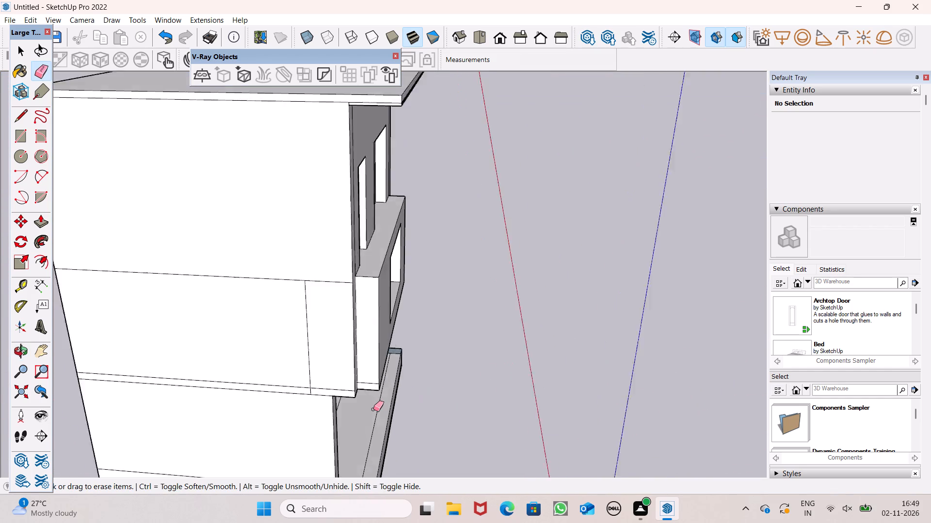
scroll(373, 409, up, 4)
click(352, 357)
scroll(341, 325, down, 3)
middle_drag(361, 371, 305, 408)
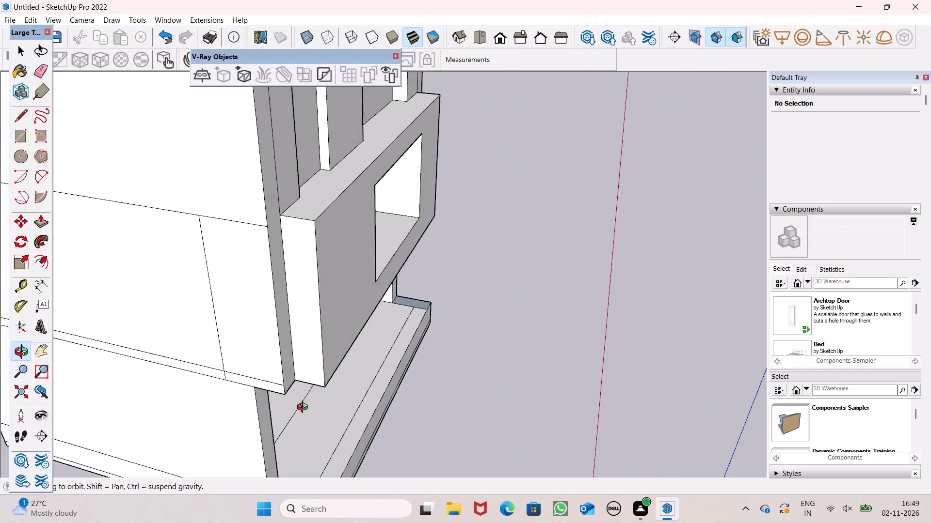
middle_drag(305, 408, 300, 406)
scroll(295, 400, up, 1)
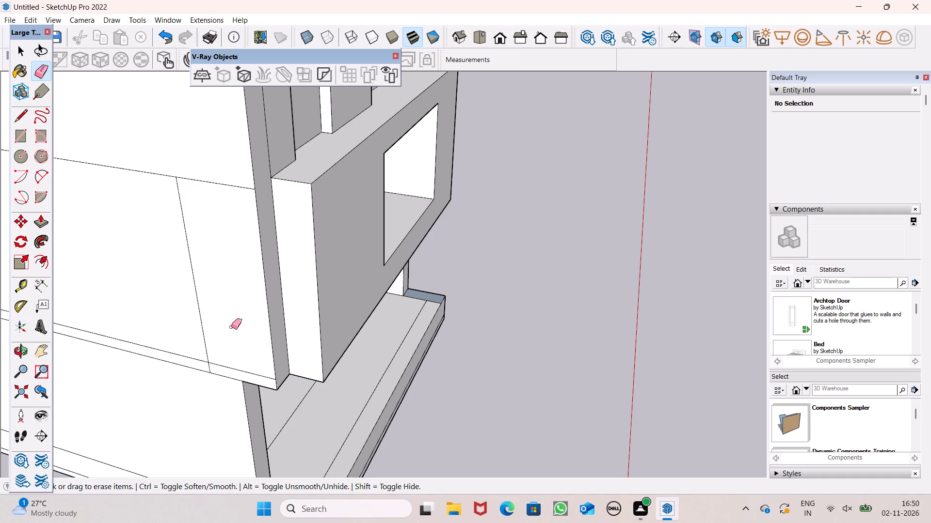
scroll(229, 333, down, 3)
scroll(263, 371, down, 3)
middle_drag(159, 339, 243, 327)
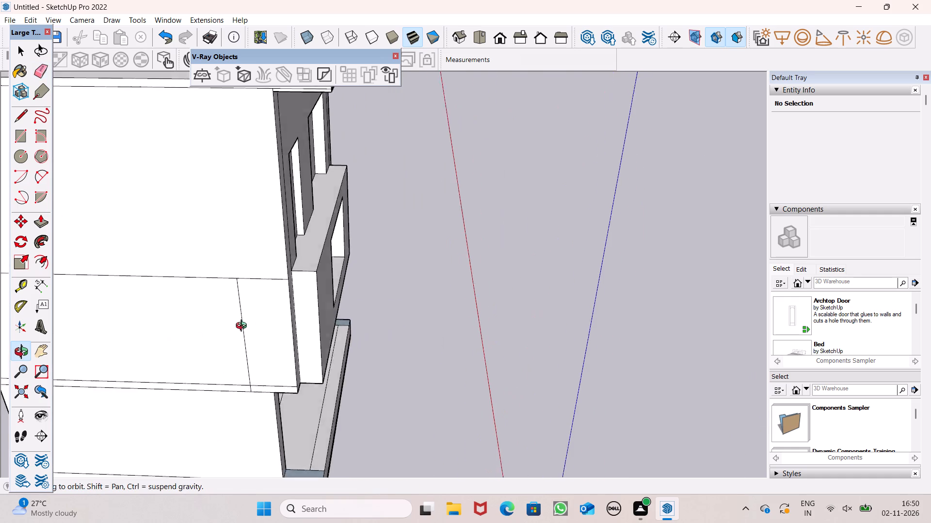
middle_drag(243, 327, 249, 319)
drag(251, 319, 243, 328)
scroll(241, 325, down, 2)
middle_drag(241, 381, 238, 317)
scroll(238, 317, up, 4)
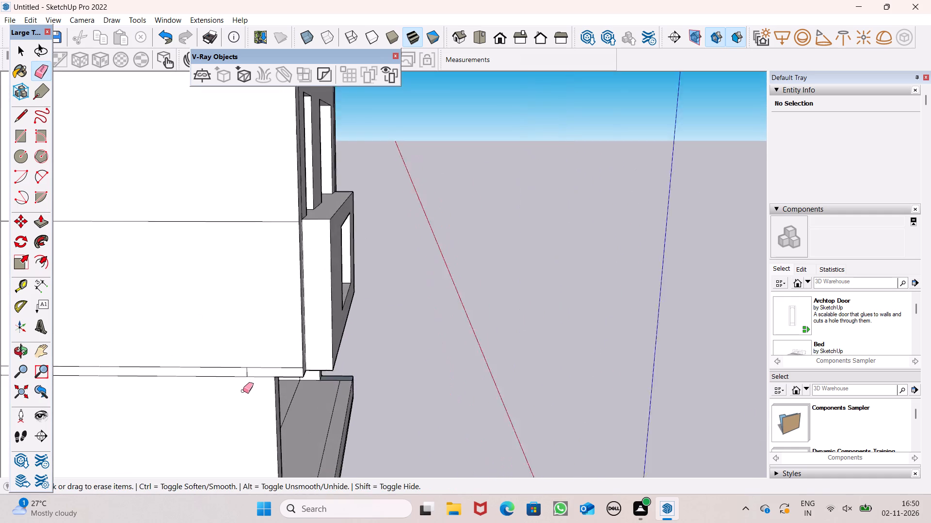
scroll(243, 391, up, 8)
drag(249, 367, 239, 368)
scroll(227, 349, down, 4)
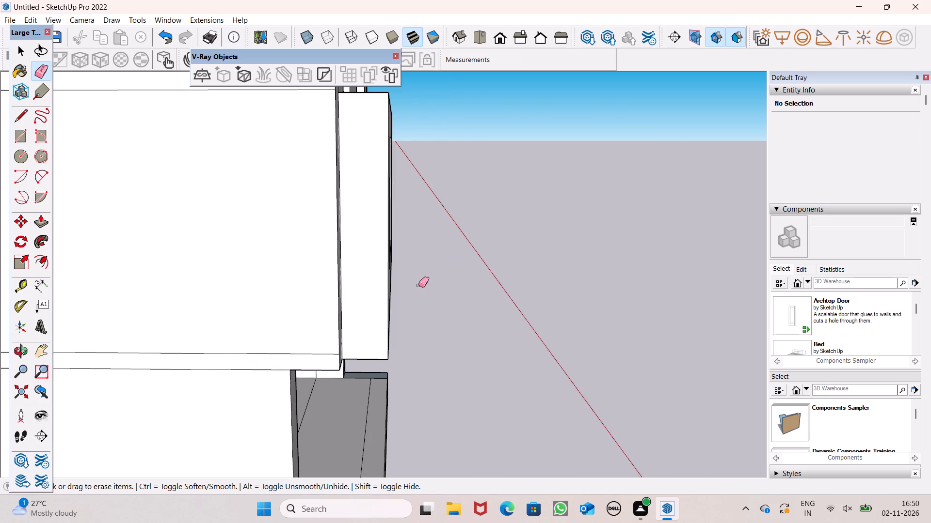
Erase the short lines that separate one front corner of the ground-floor plinth's top from the rest of the floor.
scroll(418, 289, down, 5)
middle_drag(419, 357, 272, 400)
scroll(267, 384, up, 1)
scroll(424, 270, down, 4)
middle_drag(498, 325, 289, 416)
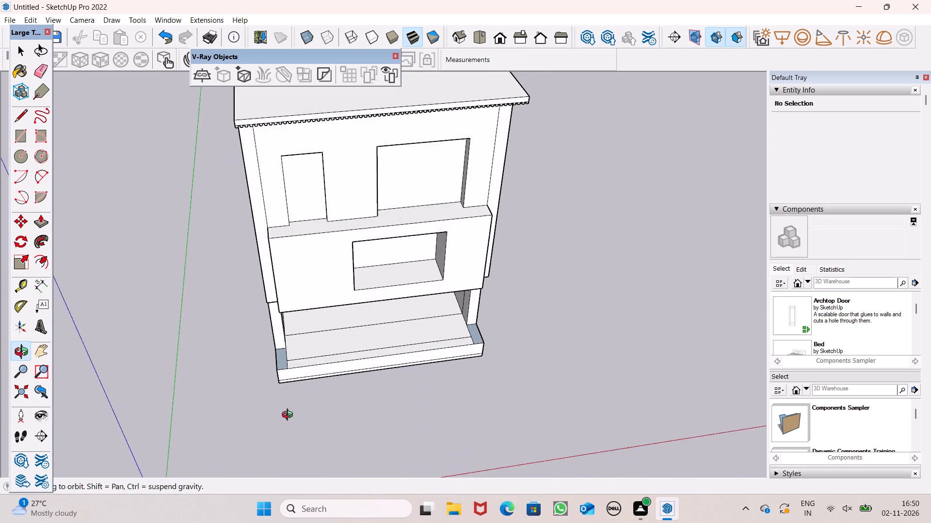
middle_drag(289, 416, 159, 305)
scroll(163, 321, up, 1)
scroll(302, 351, up, 5)
middle_drag(260, 340, 276, 418)
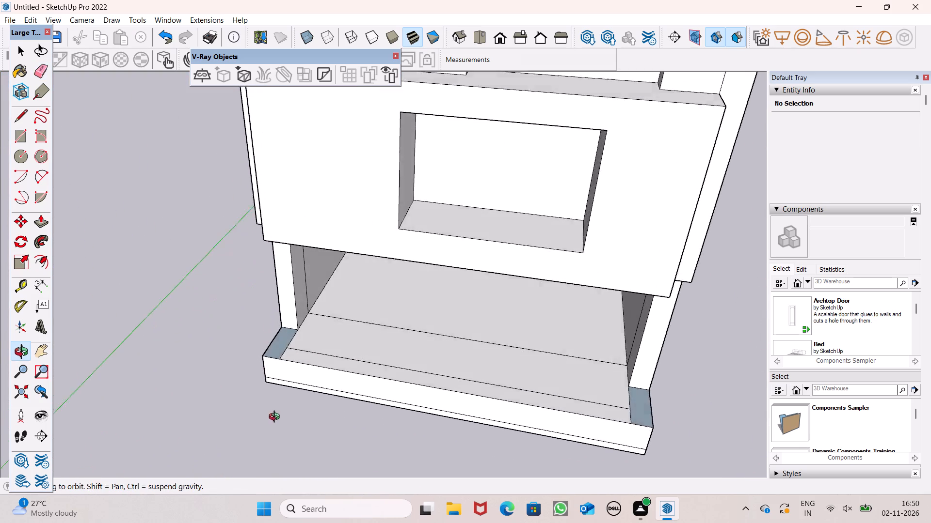
middle_drag(276, 418, 276, 415)
scroll(276, 418, up, 6)
drag(279, 339, 269, 337)
click(287, 318)
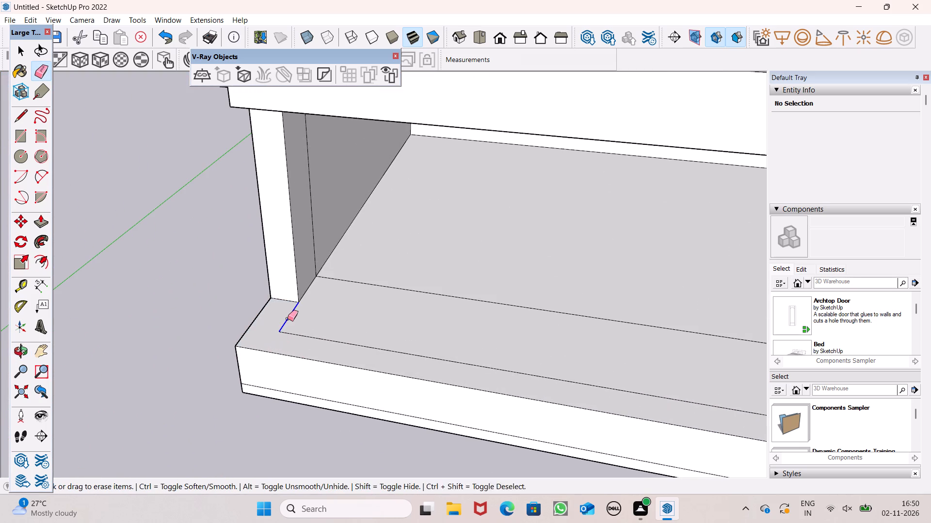
click(299, 334)
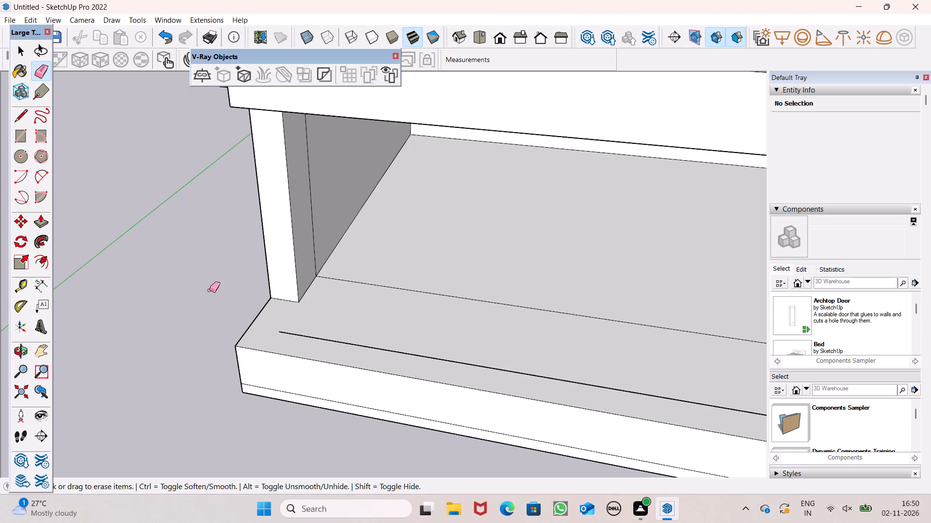
Erase the long line along the plinth's front top and the short line at its other front corner.
scroll(176, 278, down, 3)
middle_drag(220, 323, 242, 383)
scroll(220, 325, up, 1)
drag(332, 343, 335, 350)
scroll(199, 289, down, 5)
drag(569, 366, 575, 362)
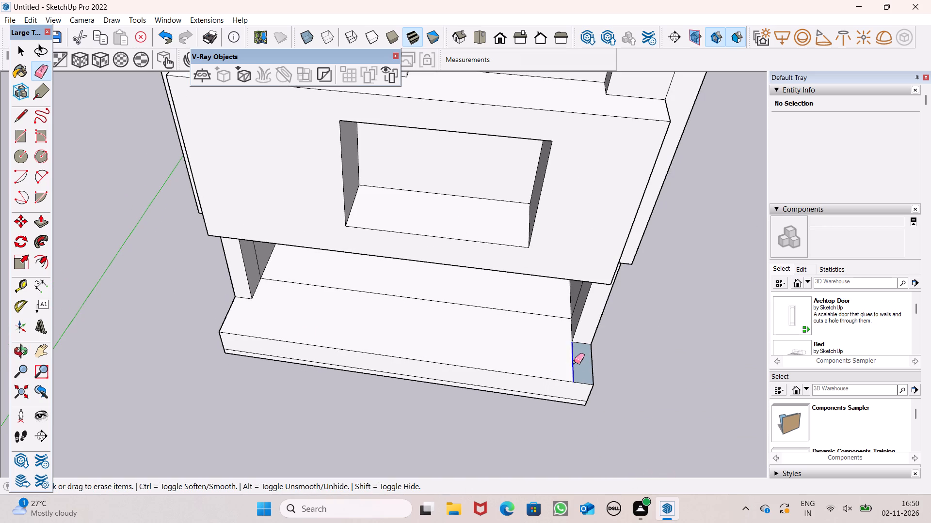
key(space)
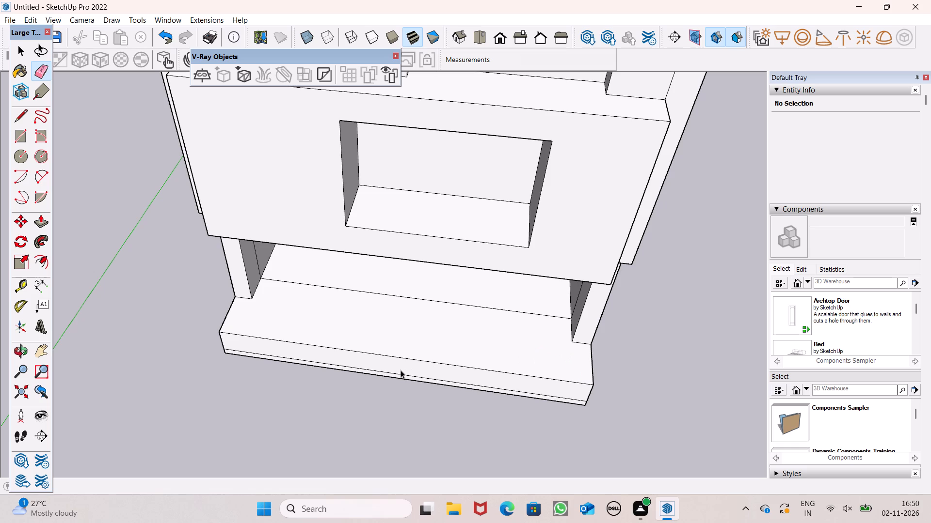
Examine the cleaned front of the building from above and at eye level, including the plinth, window openings and roof overhang.
scroll(401, 370, down, 4)
middle_drag(352, 401, 417, 388)
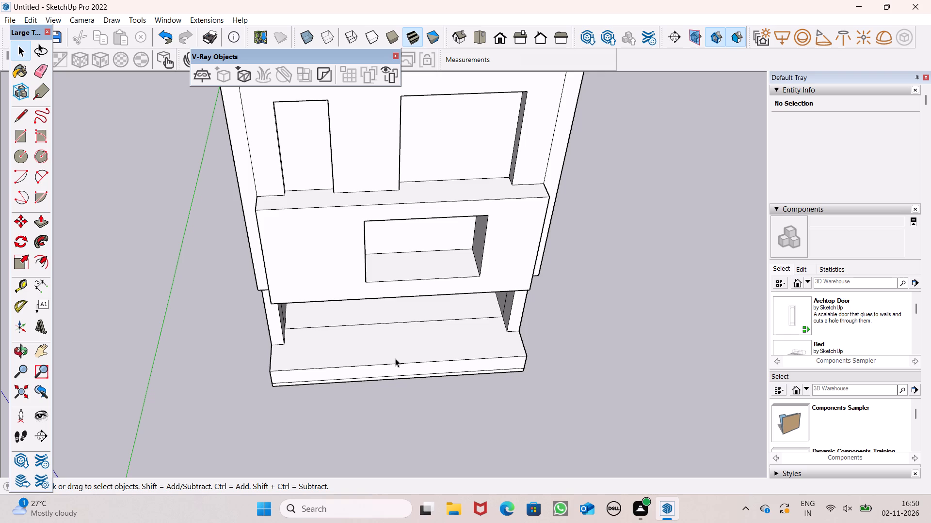
scroll(396, 279, down, 3)
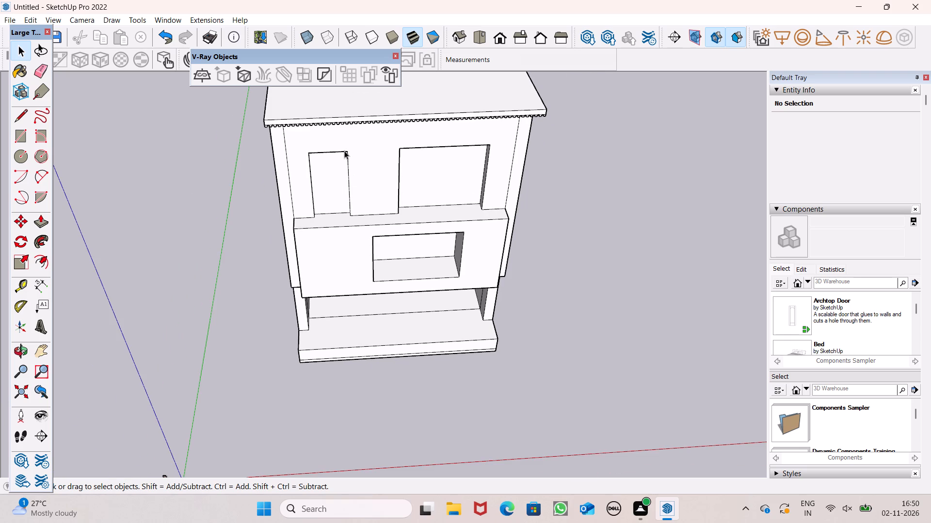
middle_drag(324, 188, 294, 103)
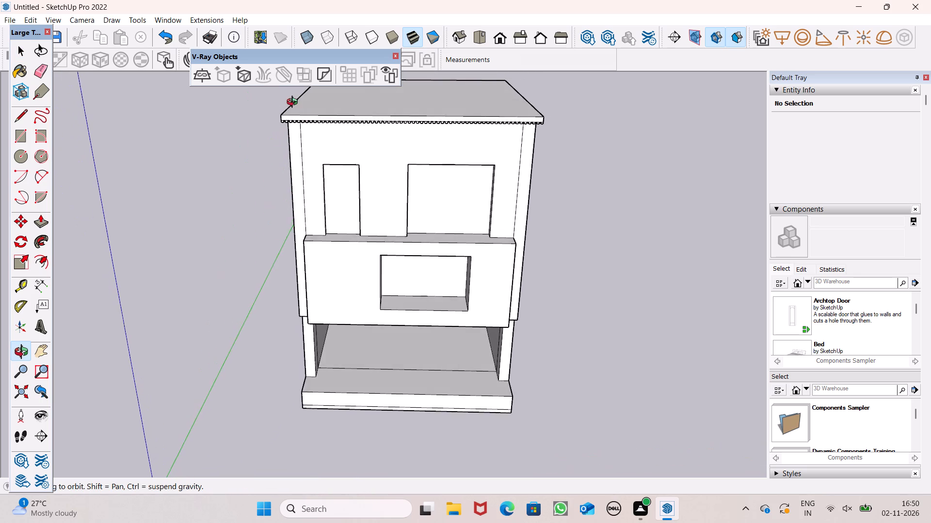
middle_drag(294, 103, 305, 75)
scroll(305, 75, up, 2)
middle_drag(365, 185, 325, 89)
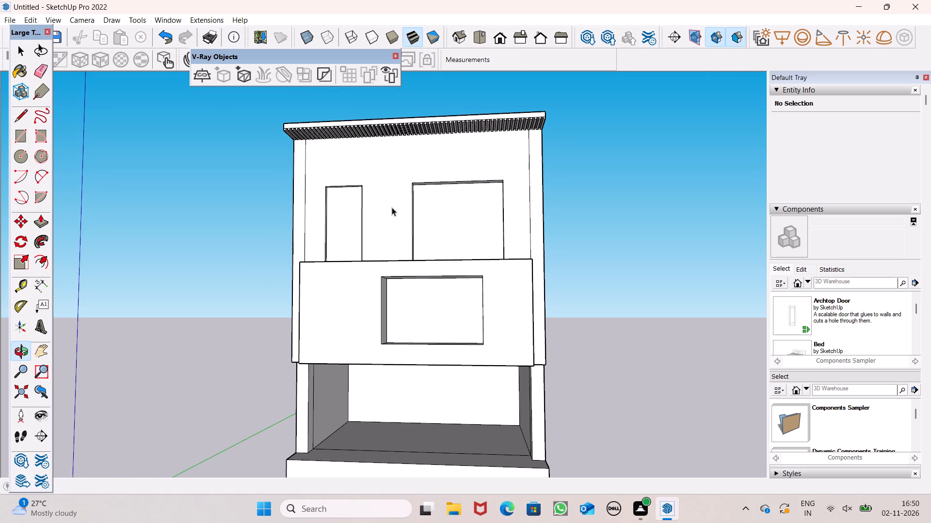
scroll(352, 176, down, 2)
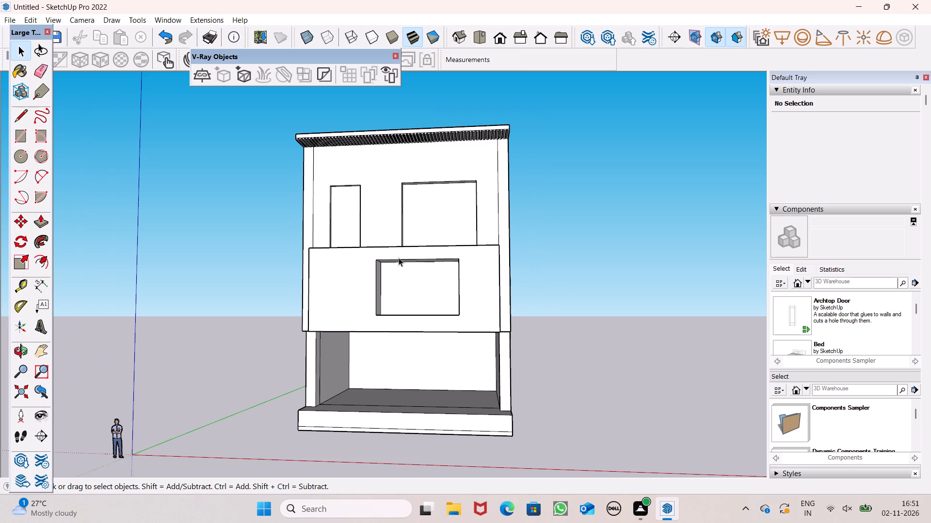
middle_drag(396, 258, 451, 283)
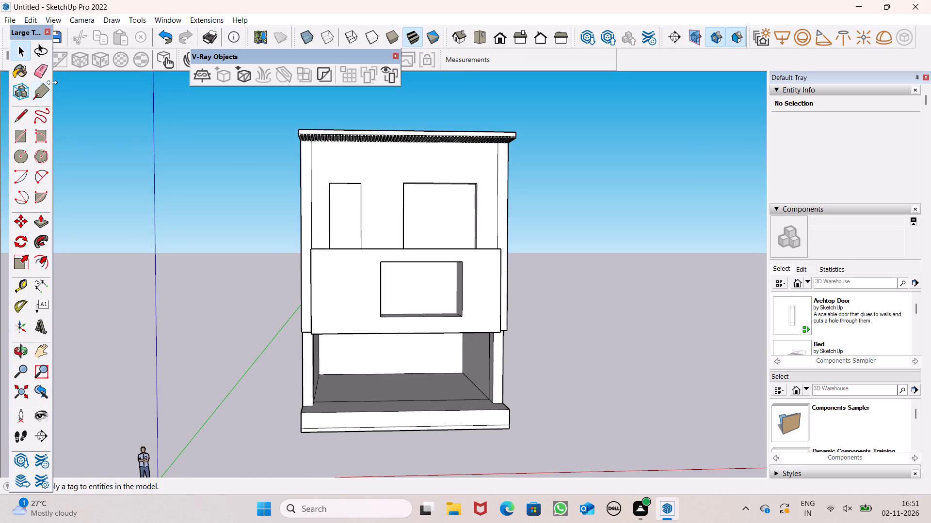
Move the floating large tool palette slightly inward from the window's edge.
drag(51, 80, 67, 80)
drag(51, 79, 55, 77)
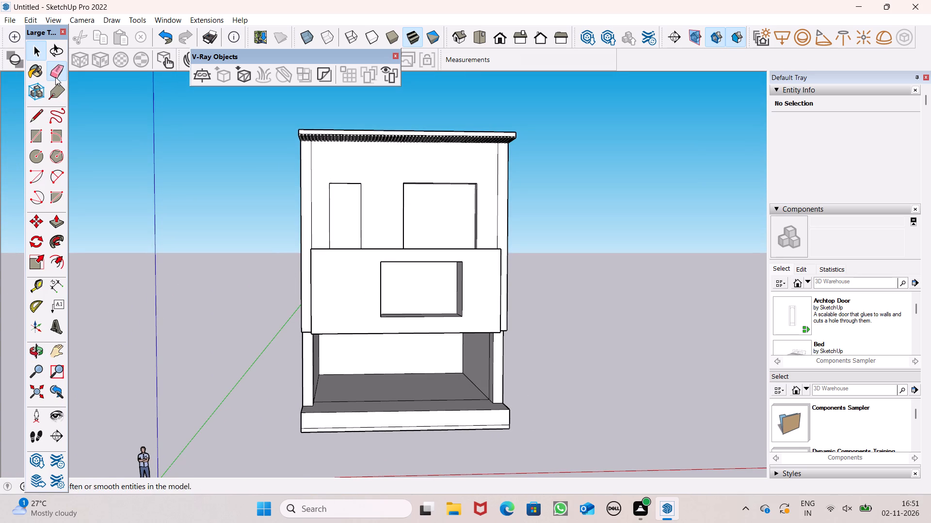
drag(55, 77, 121, 70)
Erase the two vertical lines running down near the side edges of the top floor's front wall.
drag(143, 433, 117, 492)
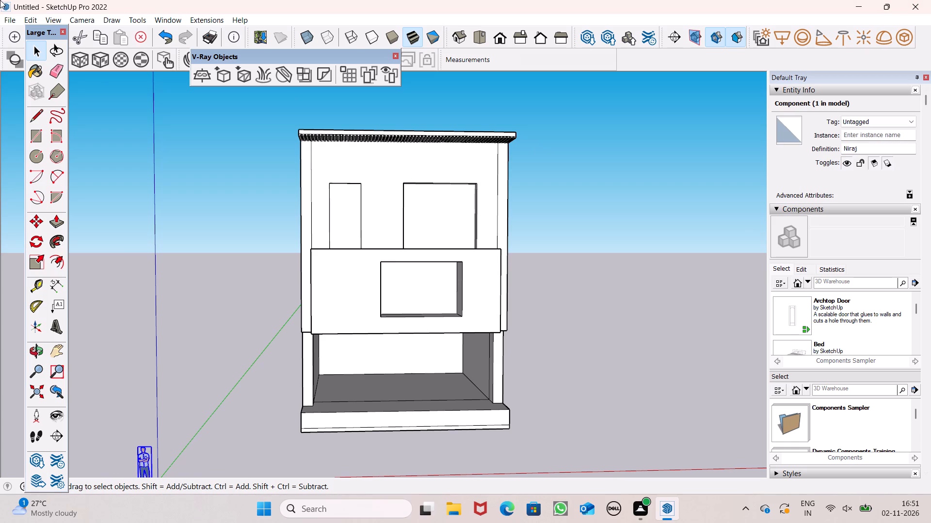
click(65, 68)
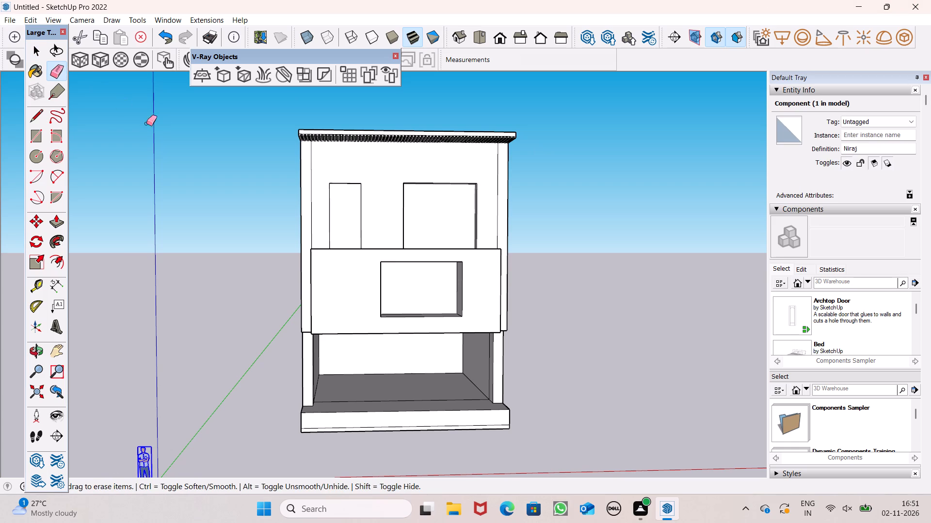
scroll(352, 226, up, 4)
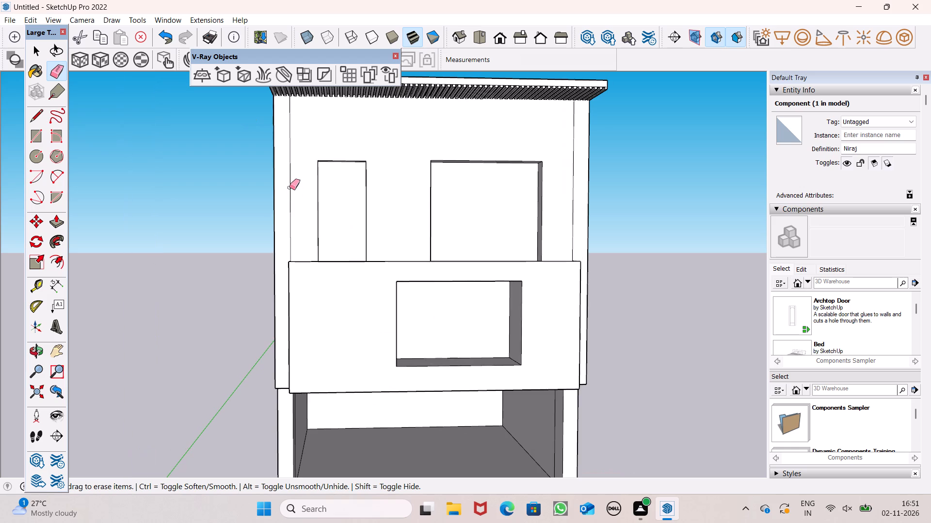
drag(293, 184, 283, 188)
click(578, 194)
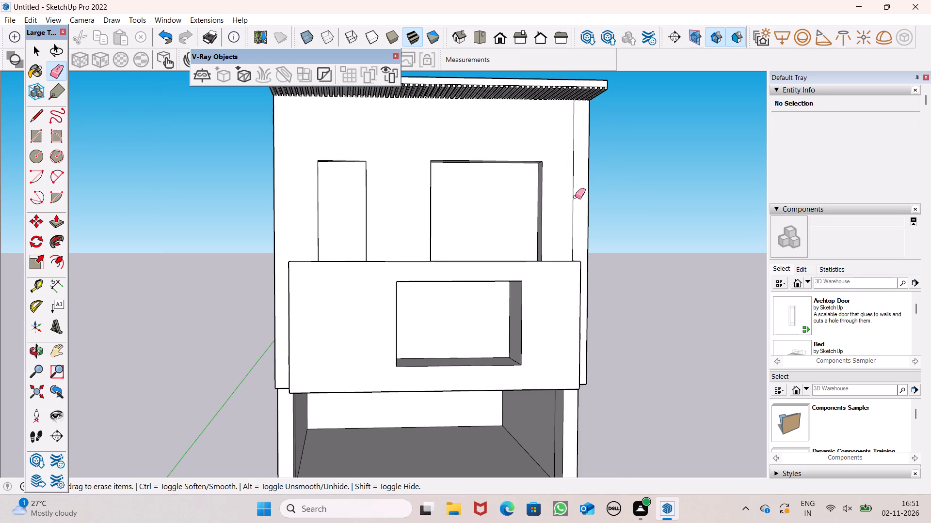
drag(571, 200, 571, 198)
drag(571, 198, 574, 193)
scroll(462, 178, down, 2)
middle_drag(400, 203, 381, 227)
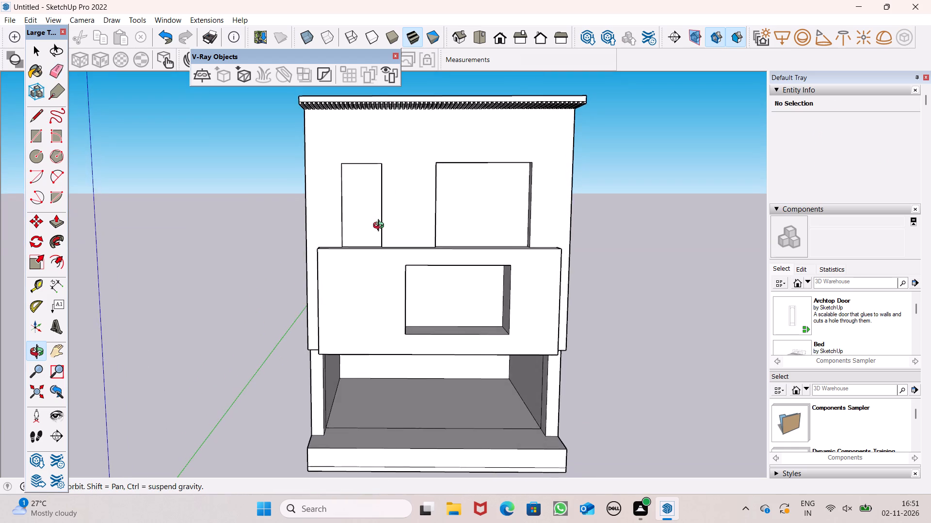
middle_drag(381, 227, 356, 252)
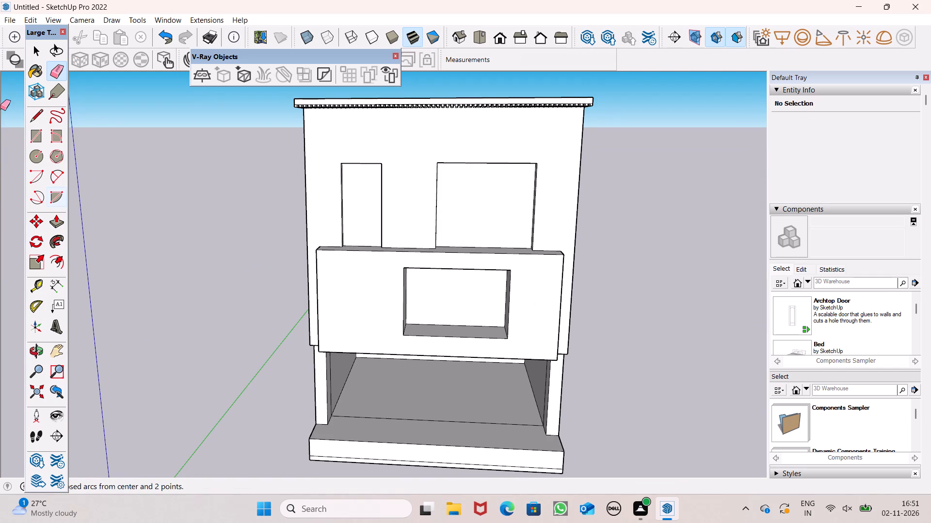
Draw a 40' horizontal line across the top floor's front wall, from edge to edge just below the roof overhang.
click(36, 118)
scroll(530, 140, up, 6)
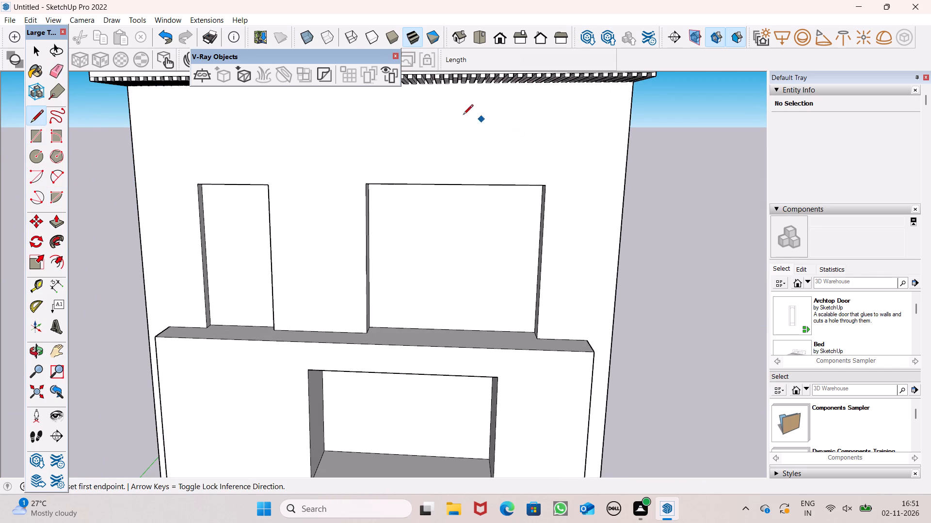
scroll(370, 206, down, 2)
middle_drag(370, 211, 383, 144)
scroll(335, 199, down, 3)
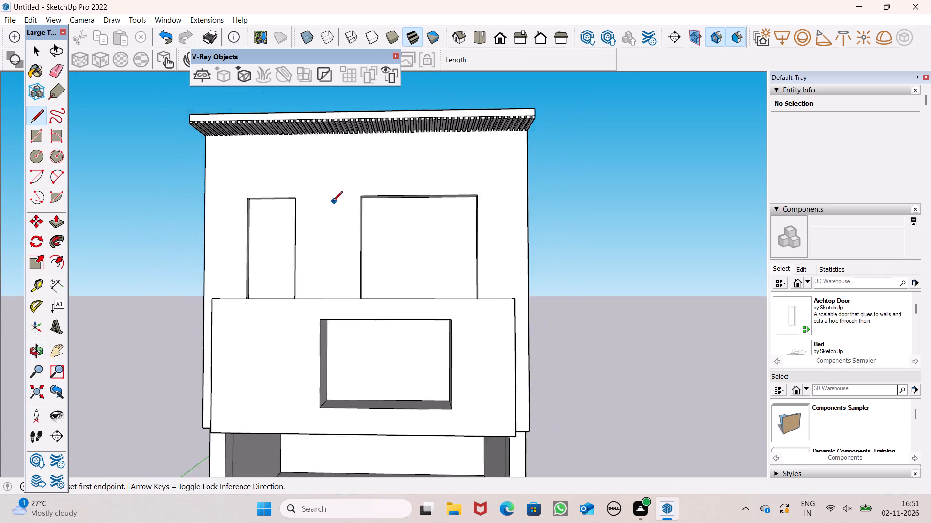
scroll(312, 168, up, 5)
scroll(186, 158, up, 2)
click(171, 156)
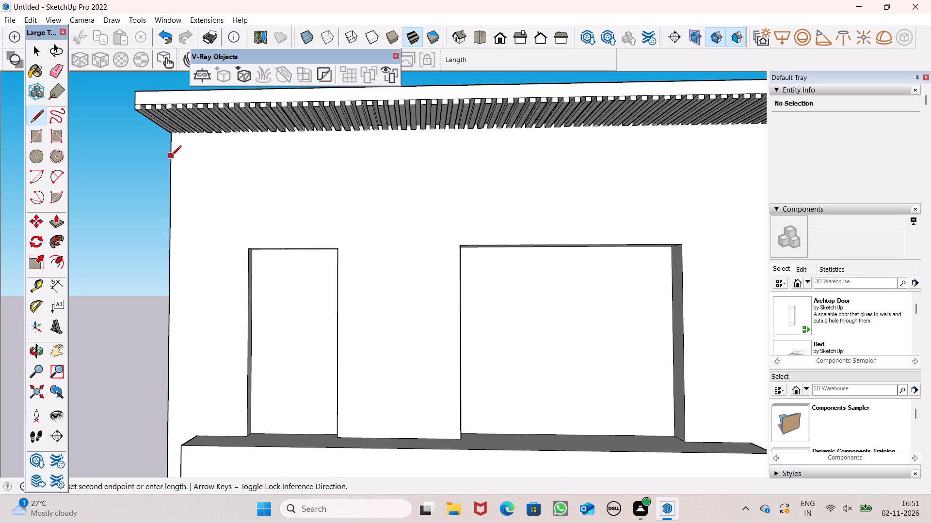
scroll(214, 160, down, 6)
scroll(530, 158, up, 5)
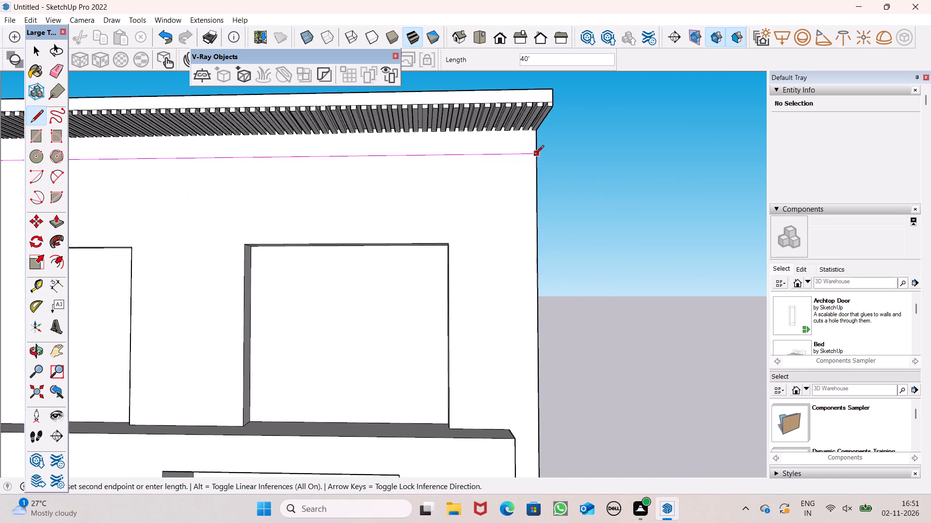
click(534, 155)
scroll(526, 164, down, 5)
middle_drag(508, 208, 504, 273)
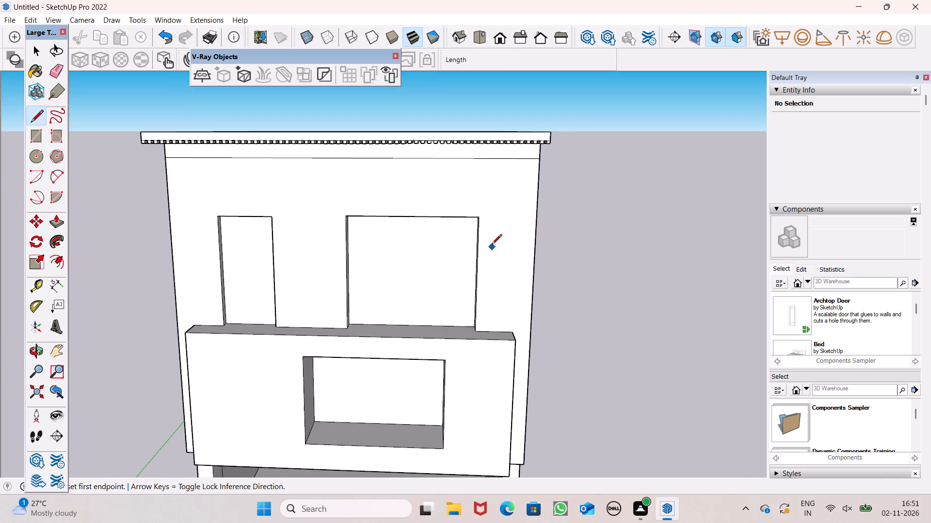
key(space)
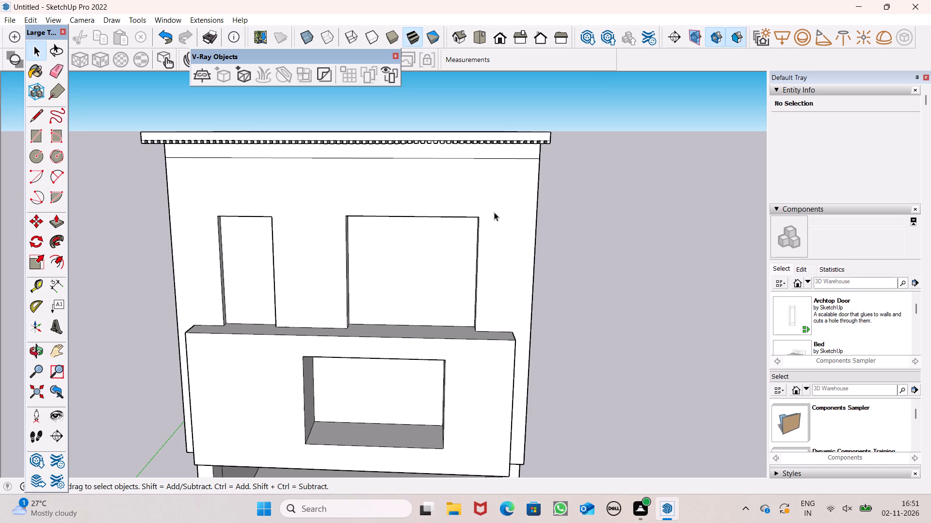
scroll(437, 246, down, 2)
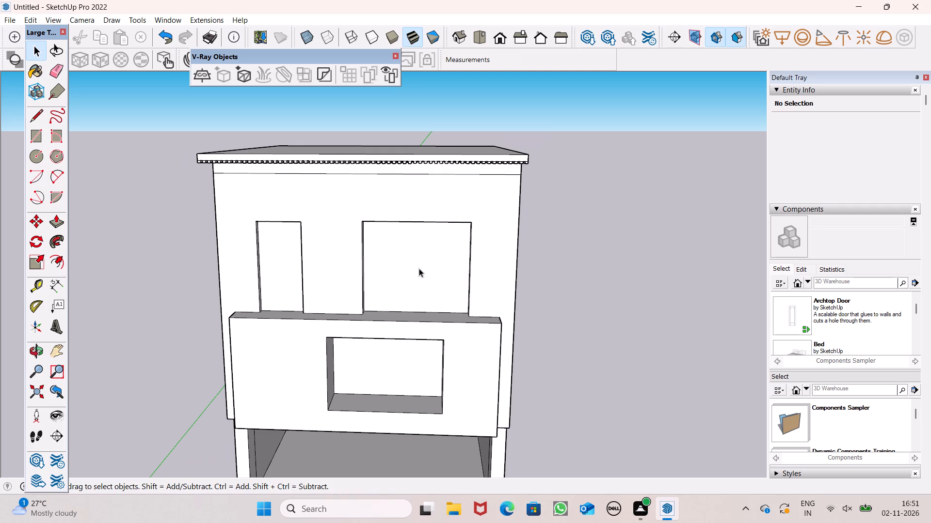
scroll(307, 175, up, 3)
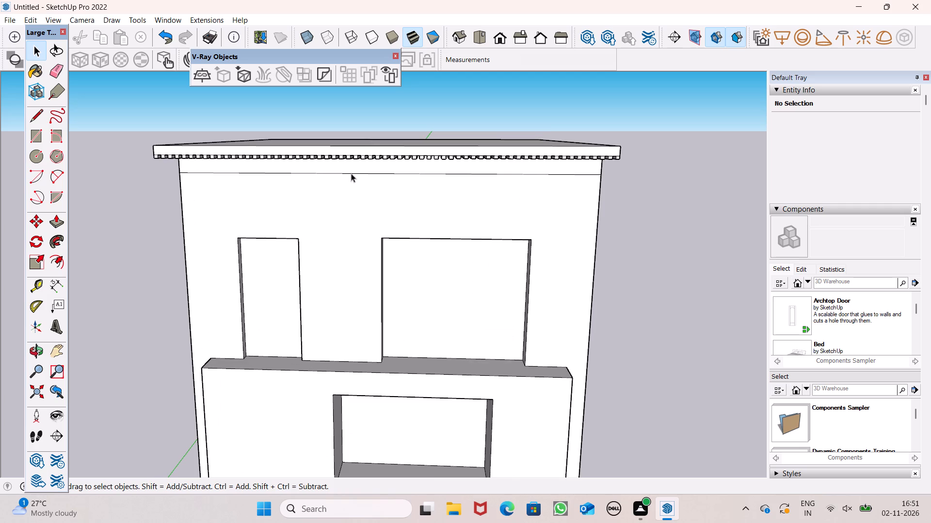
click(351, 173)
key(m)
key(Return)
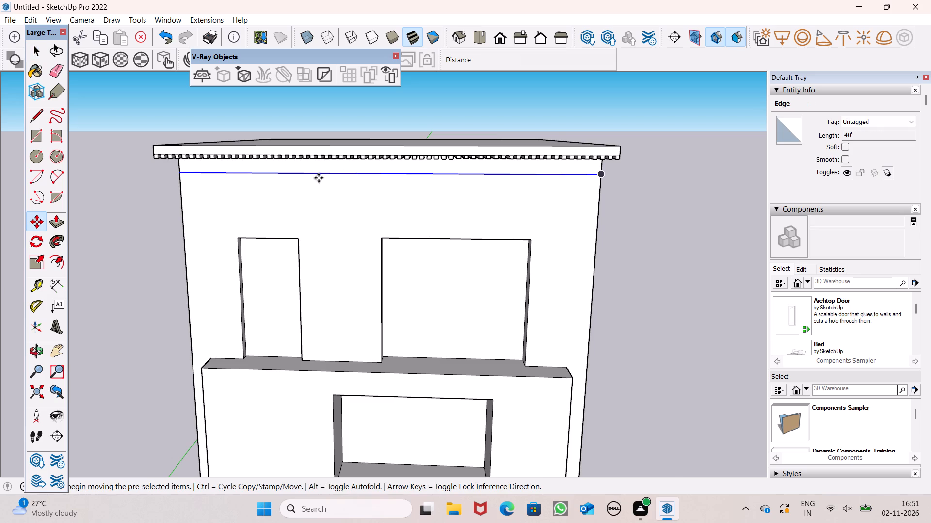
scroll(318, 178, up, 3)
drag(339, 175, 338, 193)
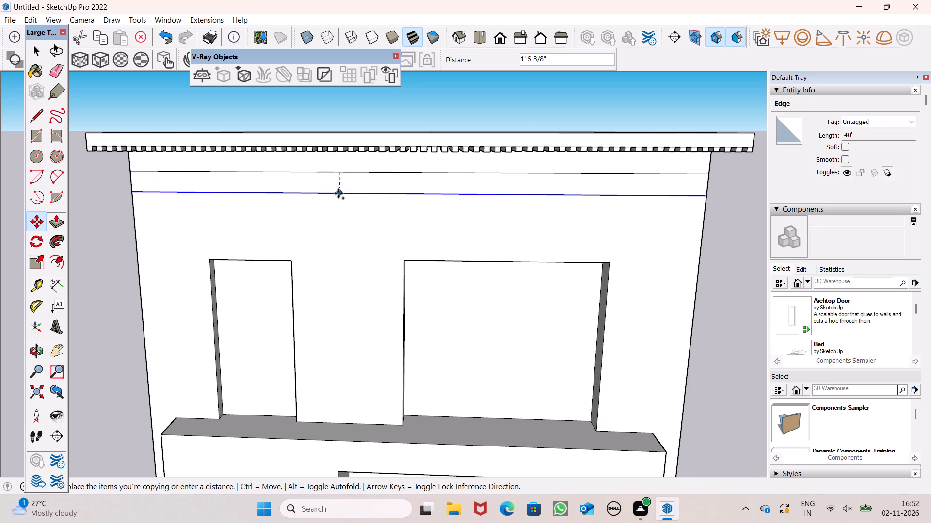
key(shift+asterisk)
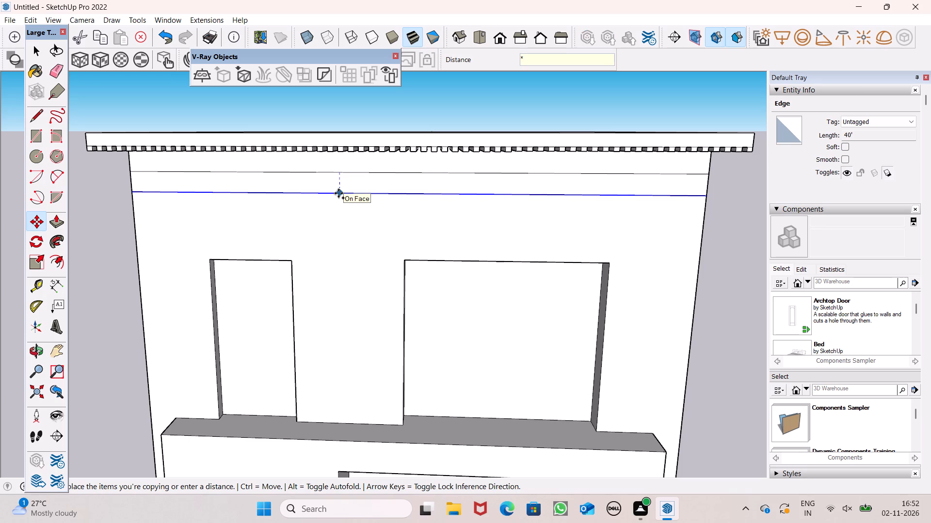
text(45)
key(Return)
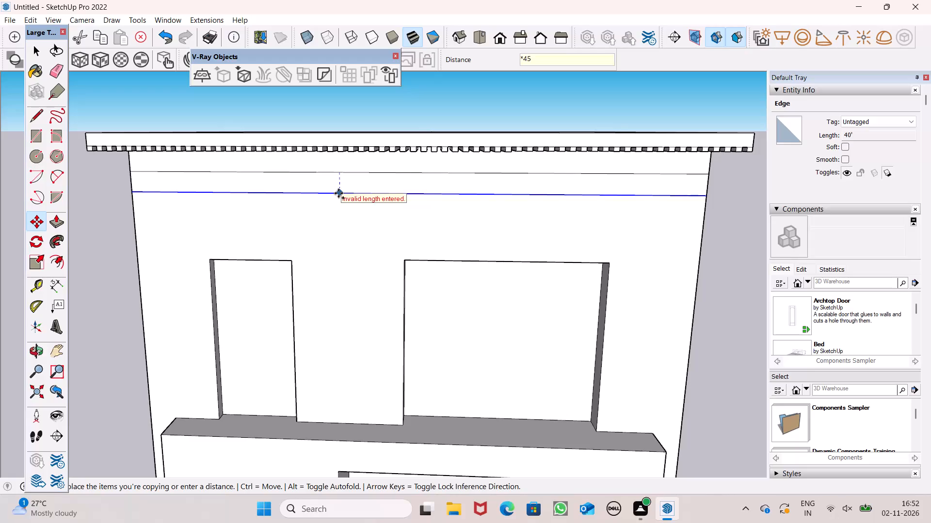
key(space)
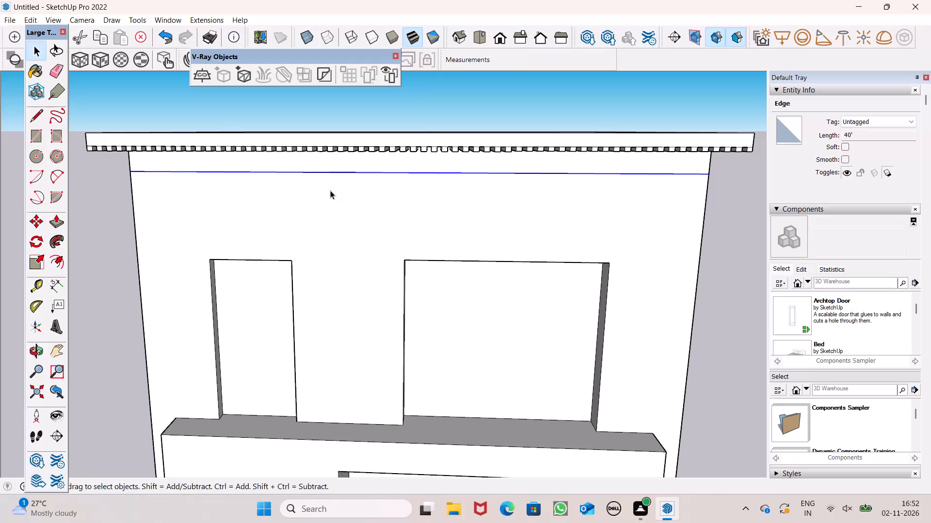
Copy the horizontal line about 1' 2 11/16" down the front wall and multiply the copy 45 times at that spacing.
key(m)
key(Return)
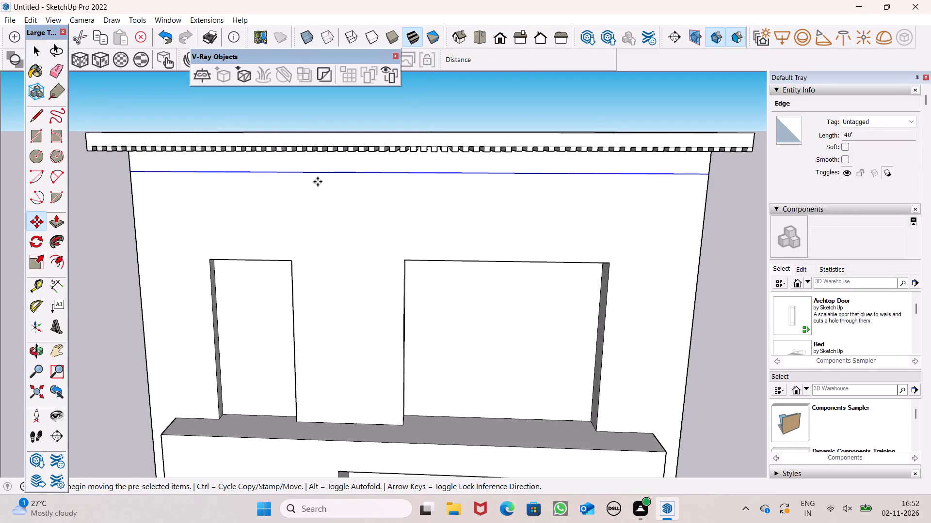
drag(317, 173, 321, 191)
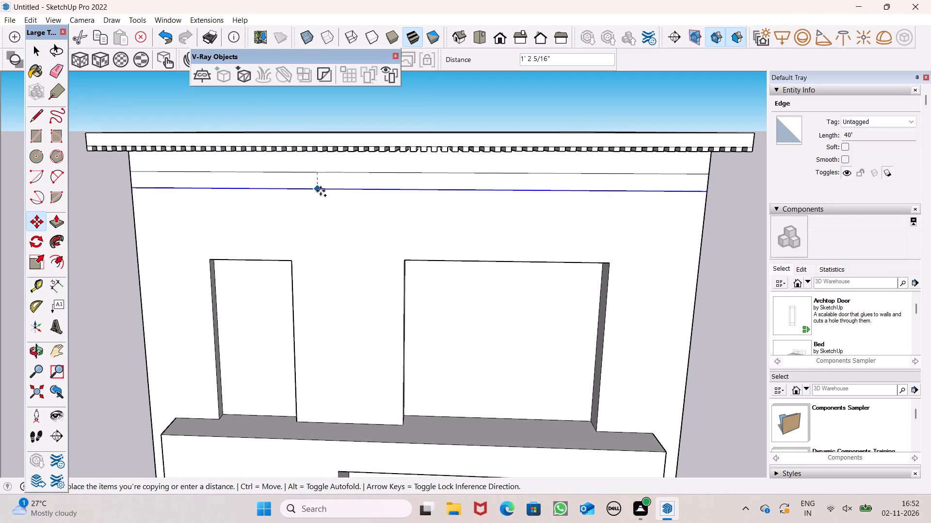
drag(321, 191, 321, 190)
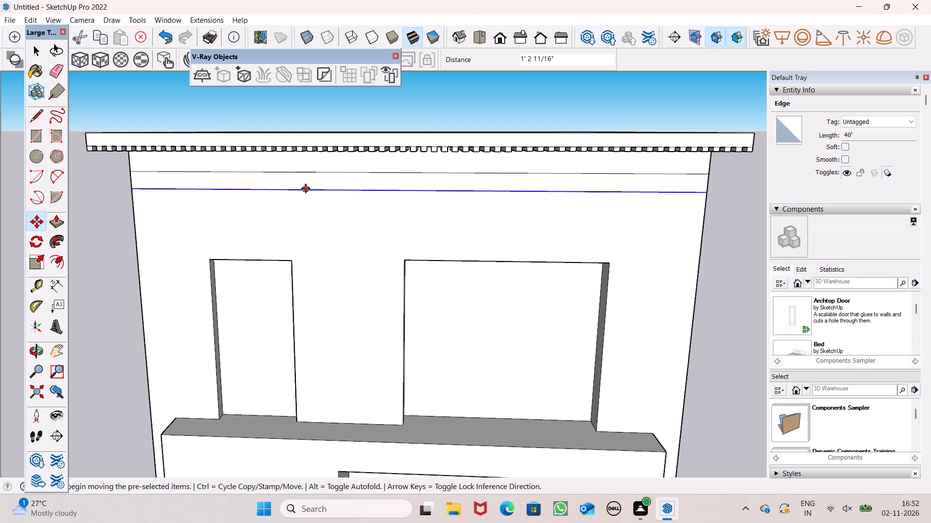
key(shift+asterisk)
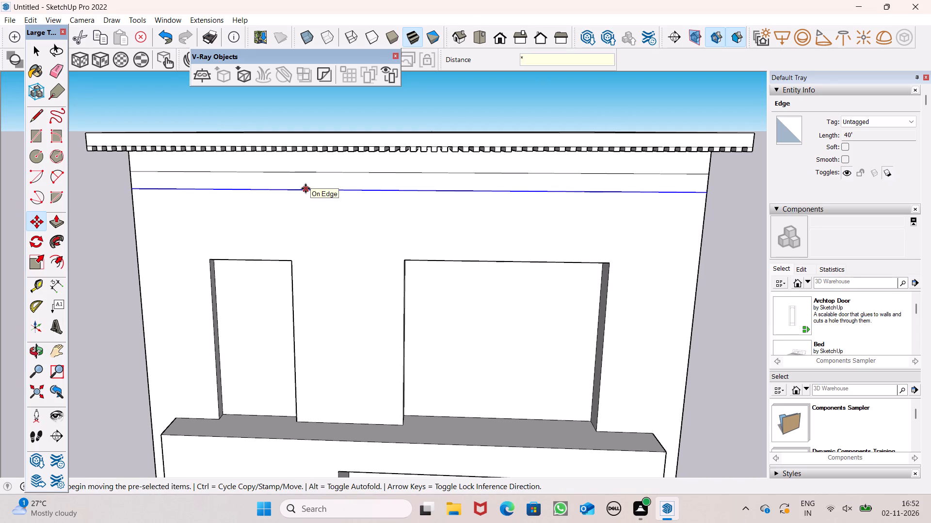
text(45)
key(Return)
key(space)
scroll(270, 185, down, 8)
scroll(268, 132, down, 7)
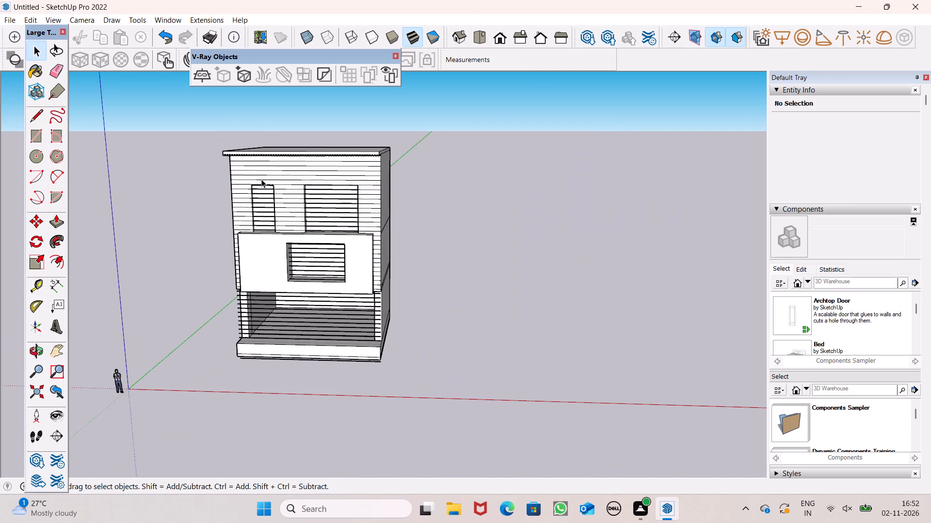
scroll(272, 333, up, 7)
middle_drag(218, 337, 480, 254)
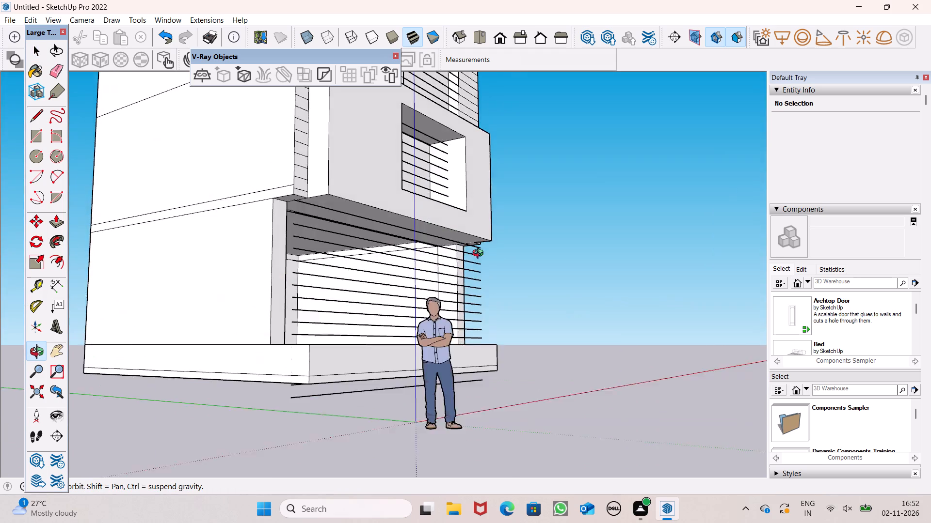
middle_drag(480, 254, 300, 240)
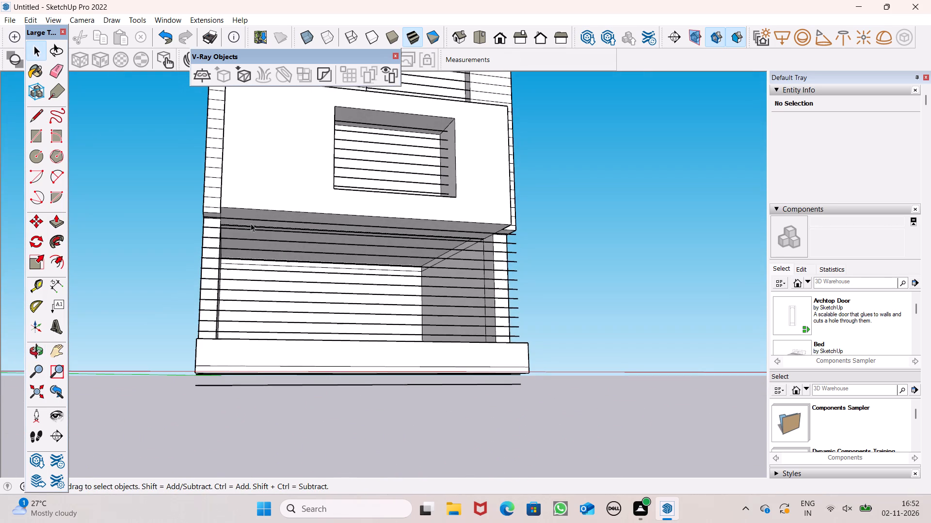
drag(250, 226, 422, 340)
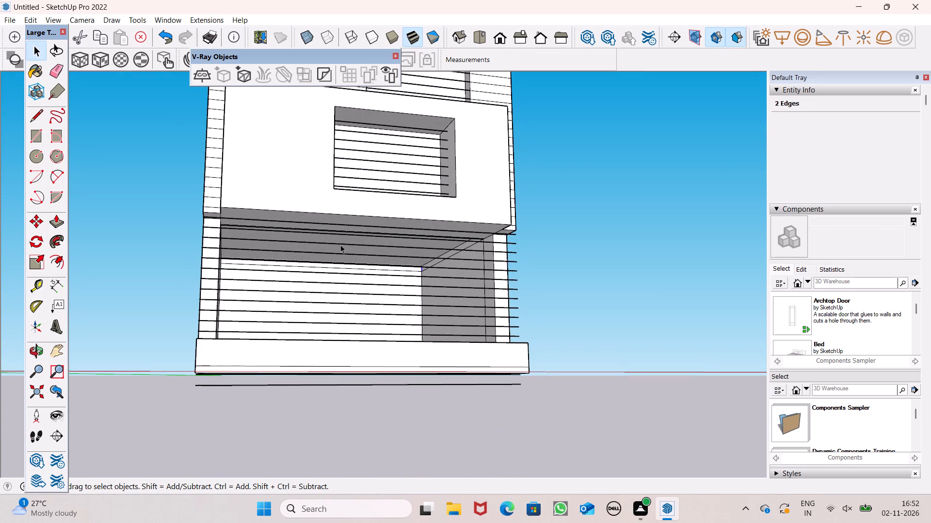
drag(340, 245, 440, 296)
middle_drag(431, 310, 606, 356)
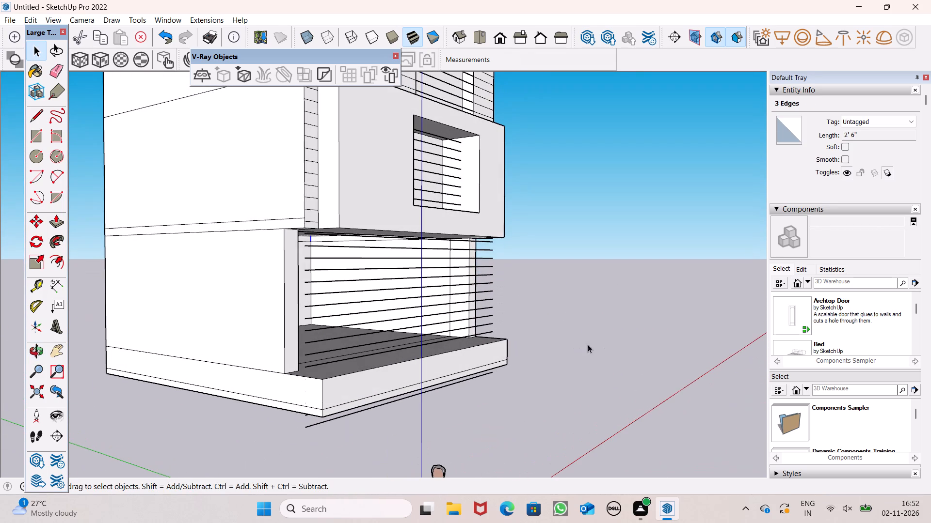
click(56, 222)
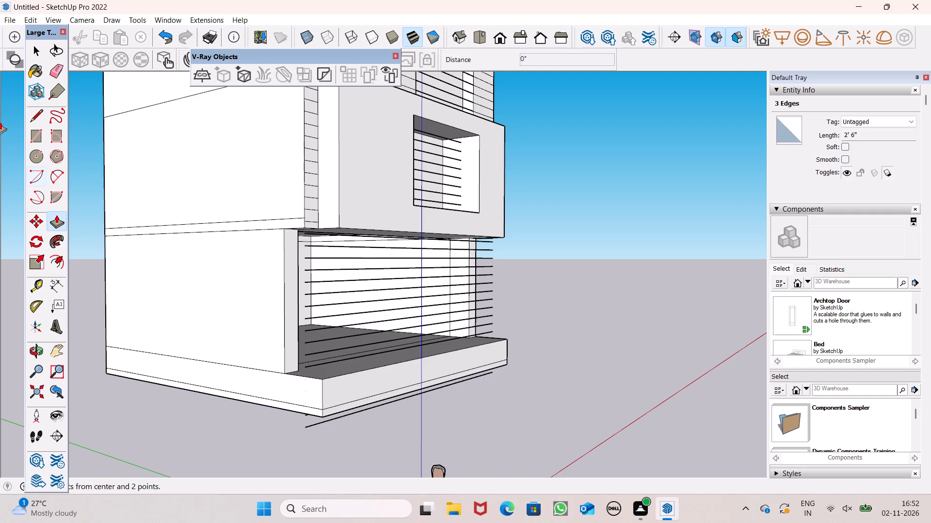
Erase the lowest copied line, which hangs free below the front of the plinth.
click(51, 68)
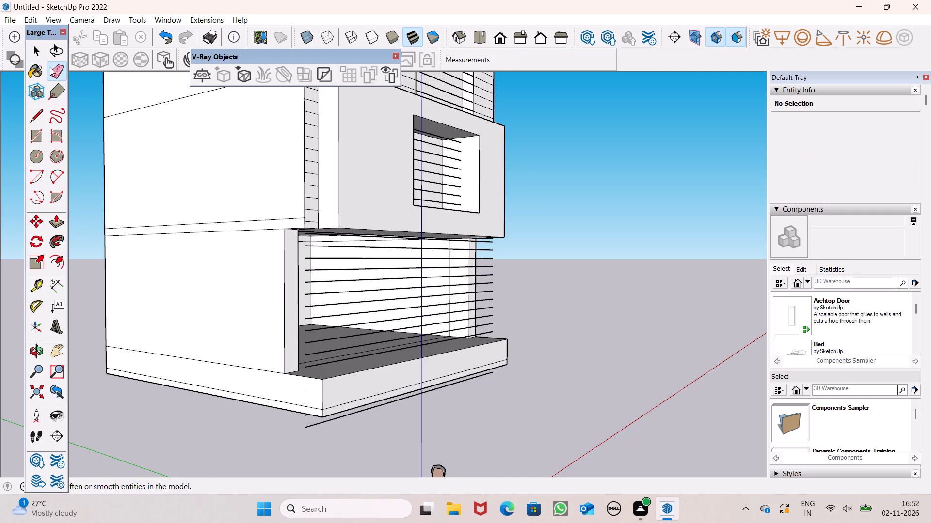
scroll(403, 259, up, 4)
scroll(381, 276, down, 7)
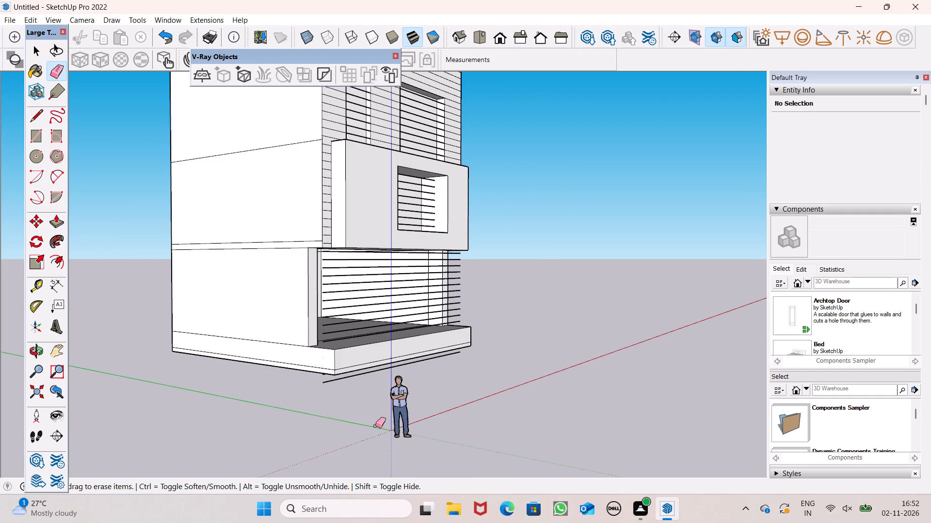
drag(323, 384, 336, 393)
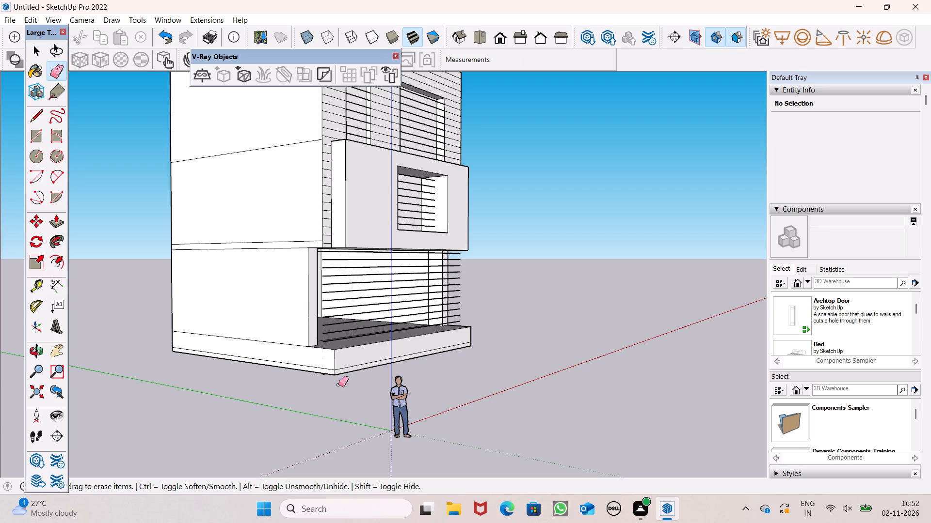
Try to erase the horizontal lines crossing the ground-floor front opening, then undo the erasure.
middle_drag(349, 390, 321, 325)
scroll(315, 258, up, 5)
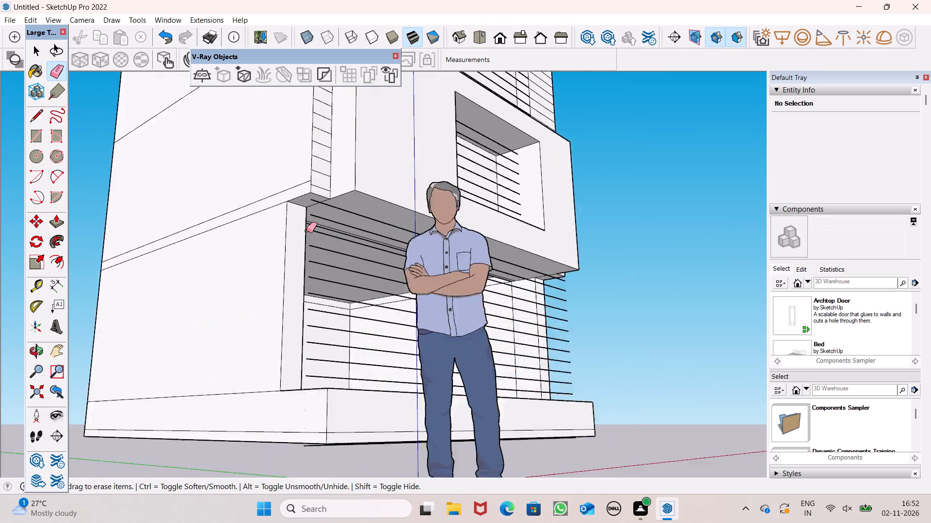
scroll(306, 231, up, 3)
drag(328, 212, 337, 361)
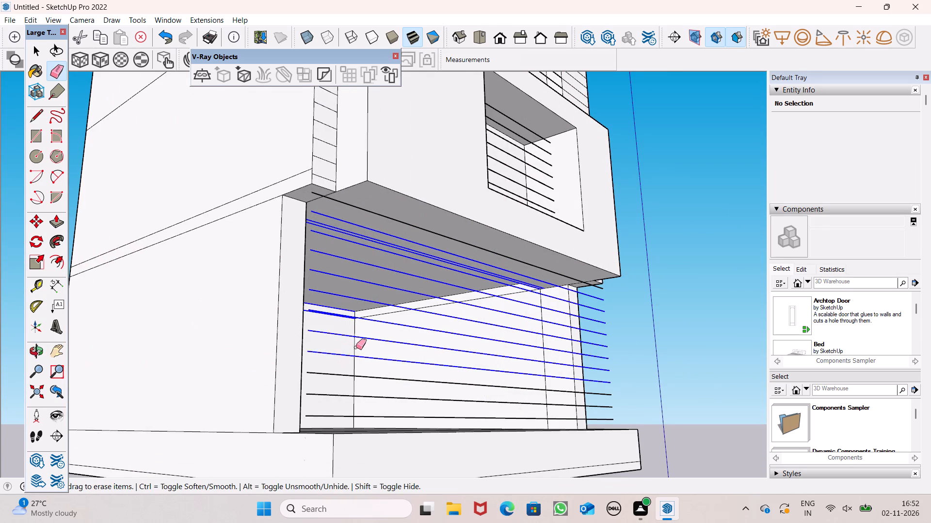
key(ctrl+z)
Erase the middle and lowest horizontal lines crossing the ground-floor front opening, leaving the four upper ones.
drag(351, 265, 372, 387)
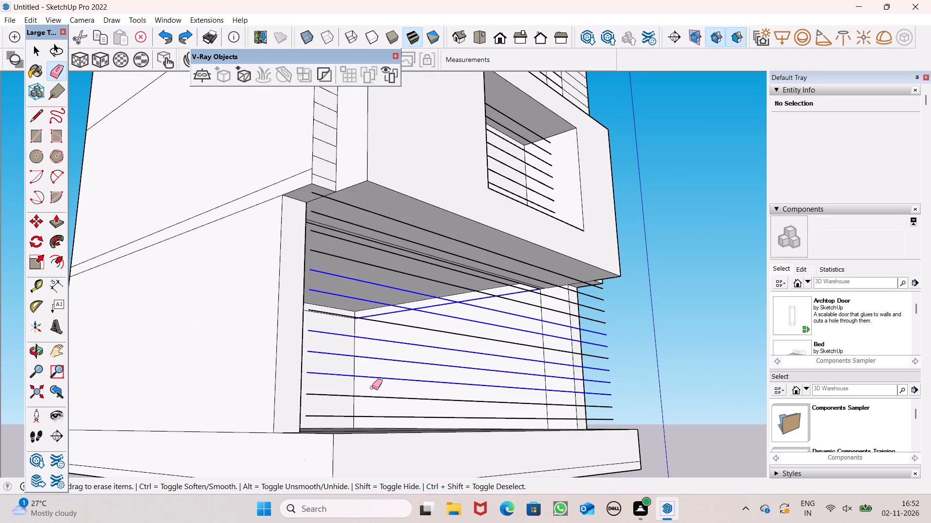
drag(372, 387, 370, 389)
click(378, 320)
middle_drag(379, 381, 397, 459)
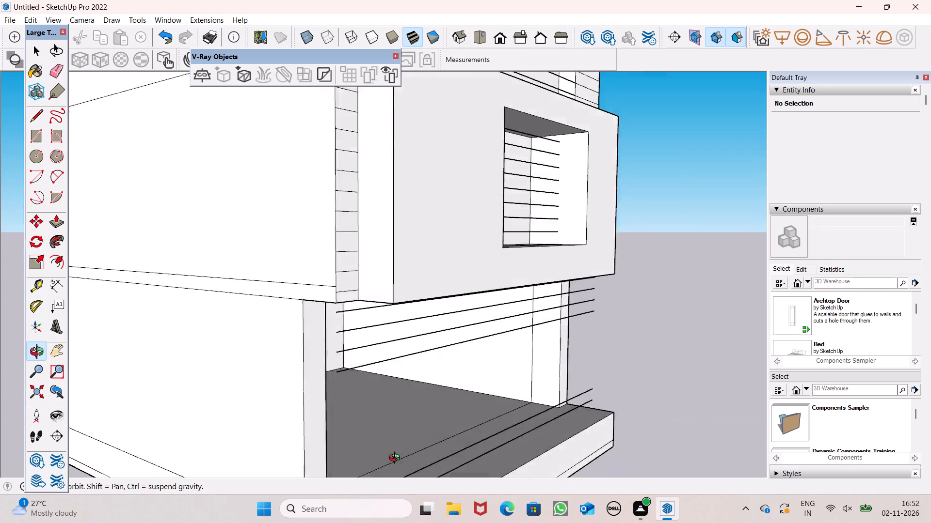
middle_drag(397, 459, 397, 458)
scroll(411, 394, down, 7)
scroll(405, 486, up, 7)
scroll(393, 440, up, 7)
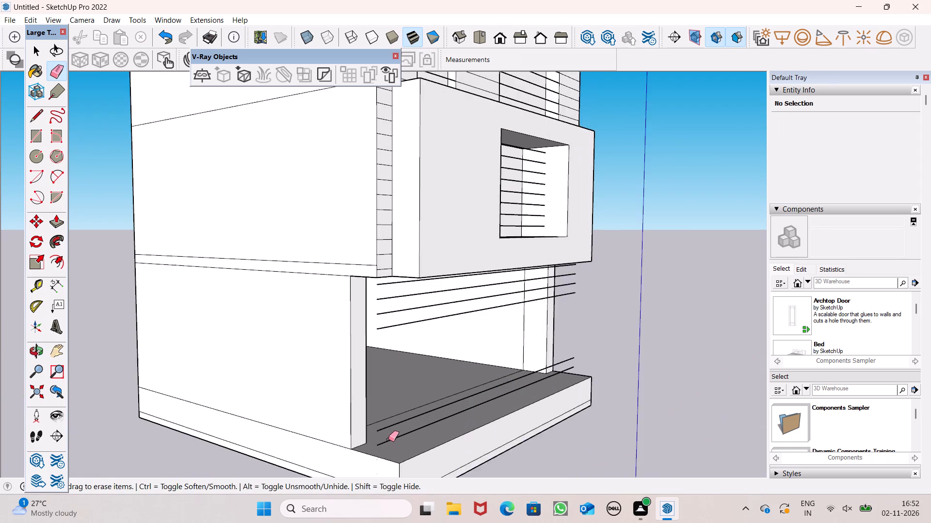
scroll(388, 439, up, 8)
click(386, 409)
drag(390, 421, 397, 441)
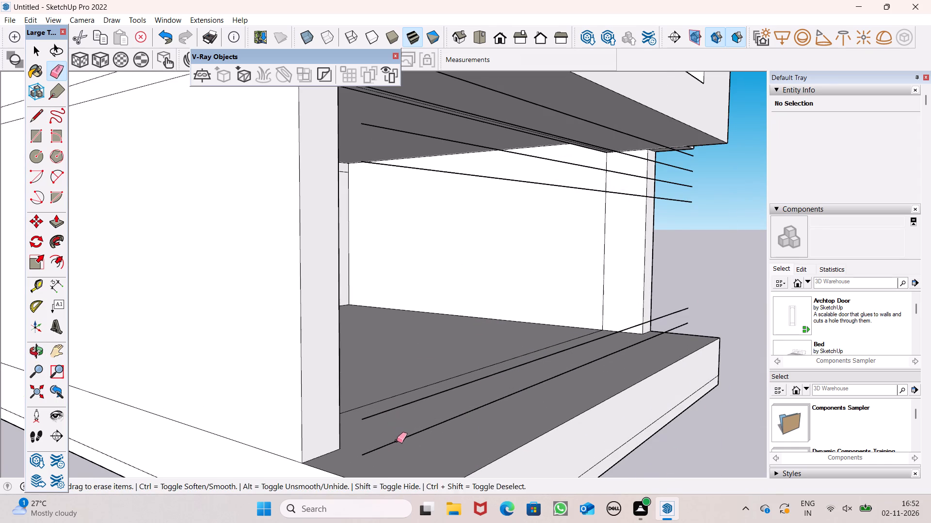
drag(397, 441, 397, 441)
drag(386, 407, 388, 412)
Erase the four remaining horizontal lines across the upper part of the ground-floor front opening.
scroll(378, 434, down, 7)
scroll(404, 328, up, 4)
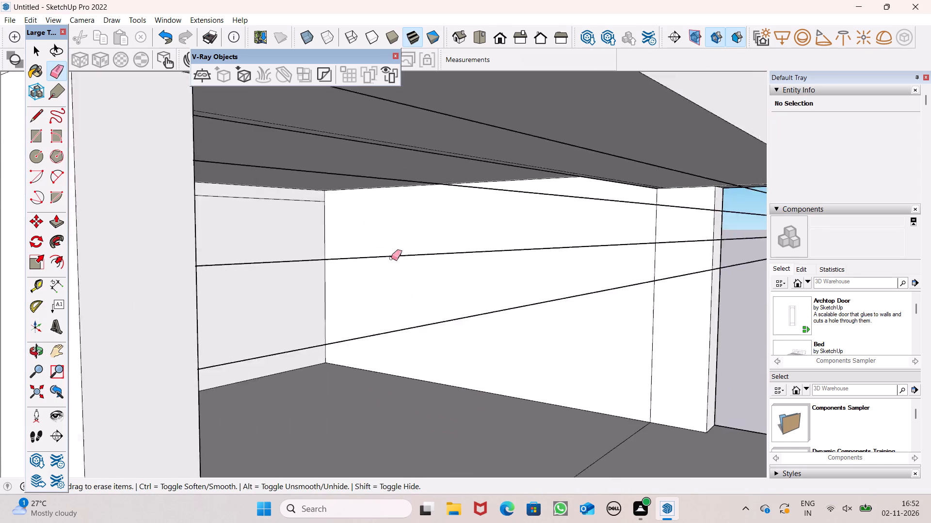
scroll(391, 258, up, 3)
scroll(334, 210, down, 6)
middle_drag(339, 223, 382, 242)
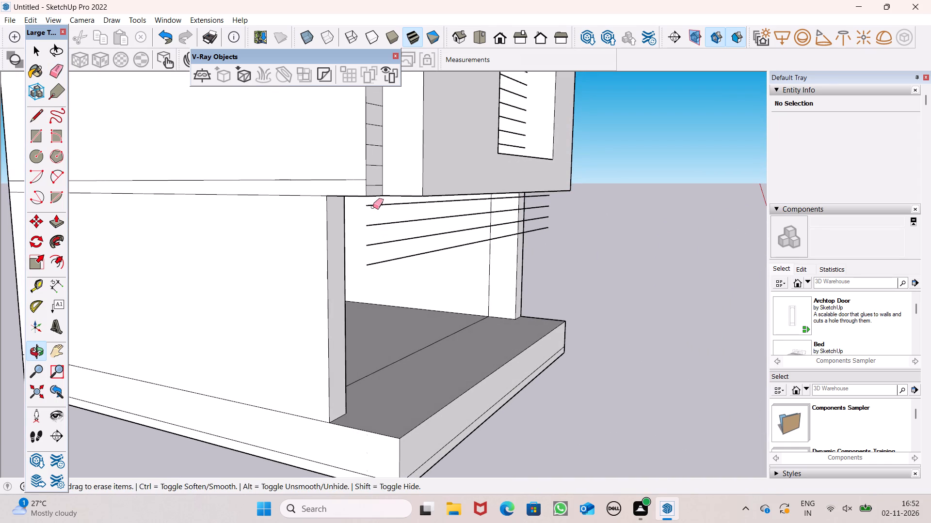
drag(368, 205, 381, 269)
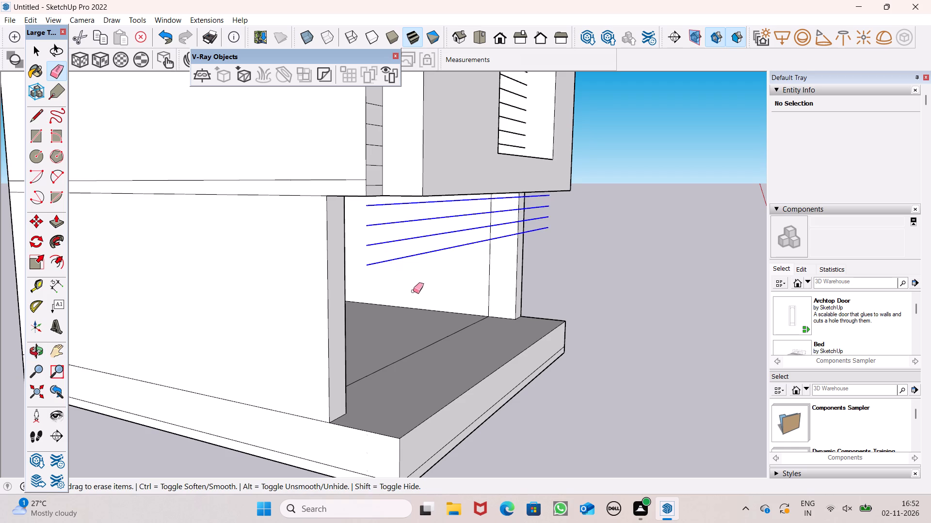
Erase the stray line along the ground-floor ceiling beneath the projecting box.
middle_drag(415, 292, 0, 147)
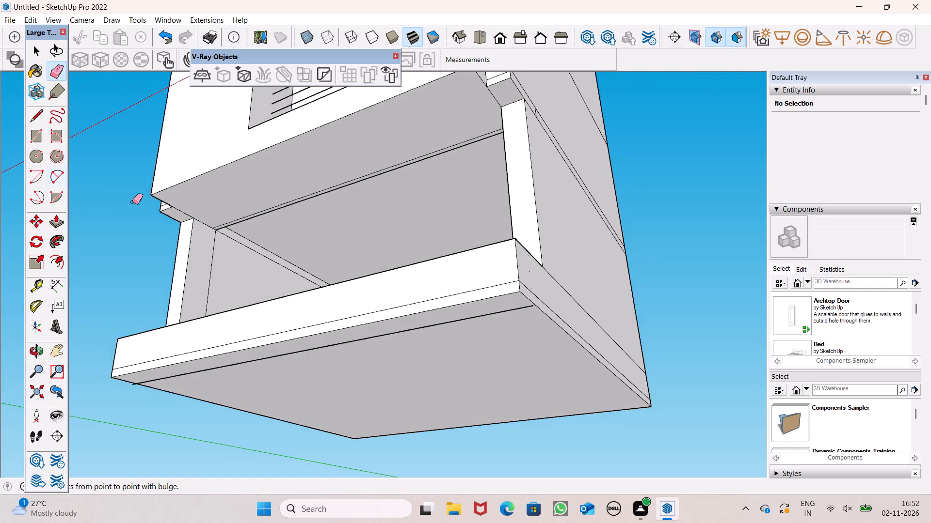
scroll(362, 247, up, 7)
scroll(397, 177, down, 7)
middle_drag(353, 190, 560, 113)
scroll(461, 156, up, 8)
click(459, 168)
drag(462, 166, 466, 163)
scroll(447, 206, down, 12)
Erase the stray line running across the underside of the plinth near its front edge.
middle_drag(434, 210, 89, 242)
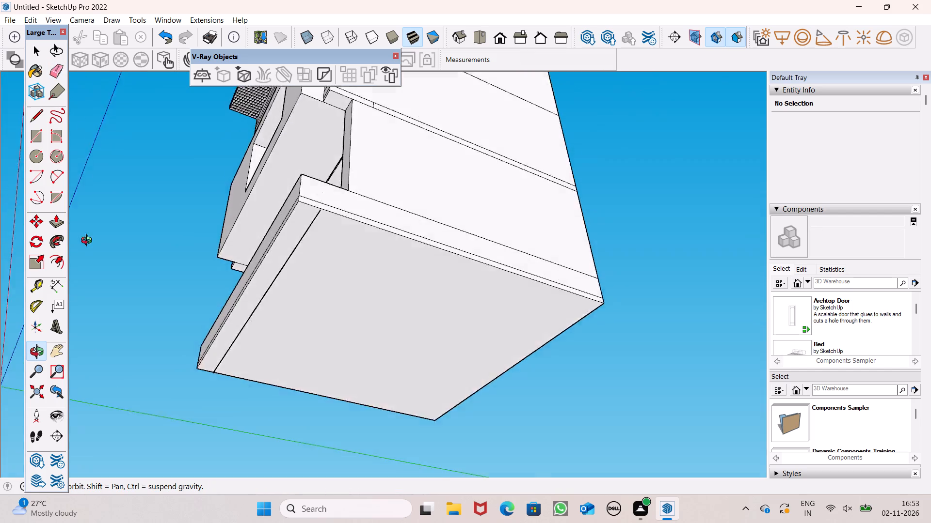
middle_drag(89, 242, 344, 256)
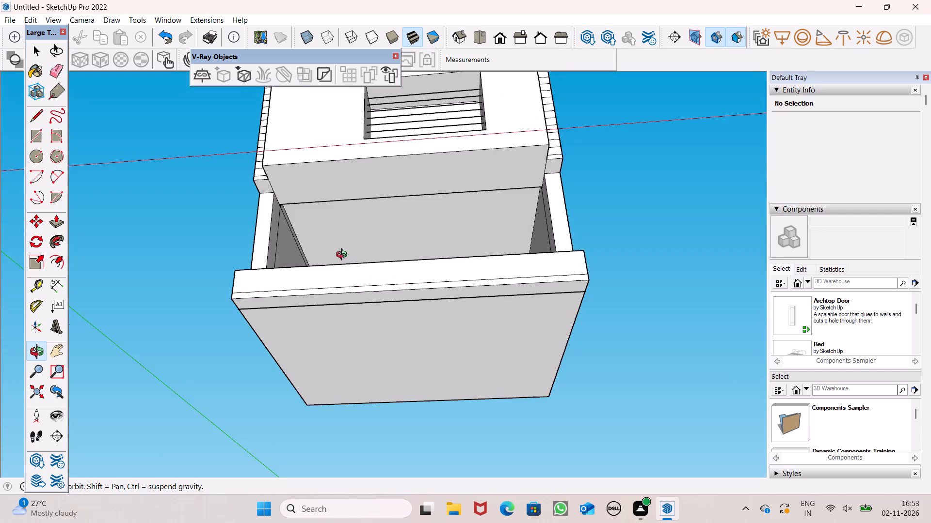
middle_drag(344, 256, 455, 161)
click(429, 230)
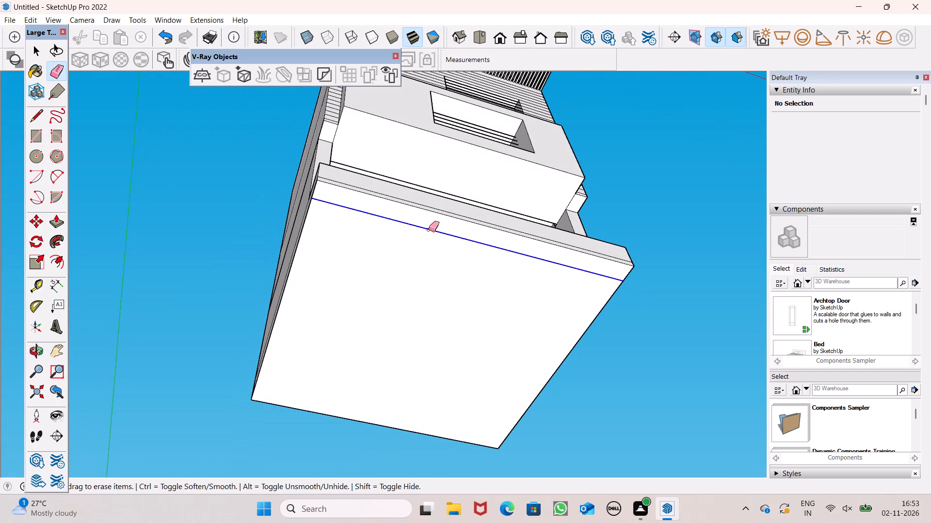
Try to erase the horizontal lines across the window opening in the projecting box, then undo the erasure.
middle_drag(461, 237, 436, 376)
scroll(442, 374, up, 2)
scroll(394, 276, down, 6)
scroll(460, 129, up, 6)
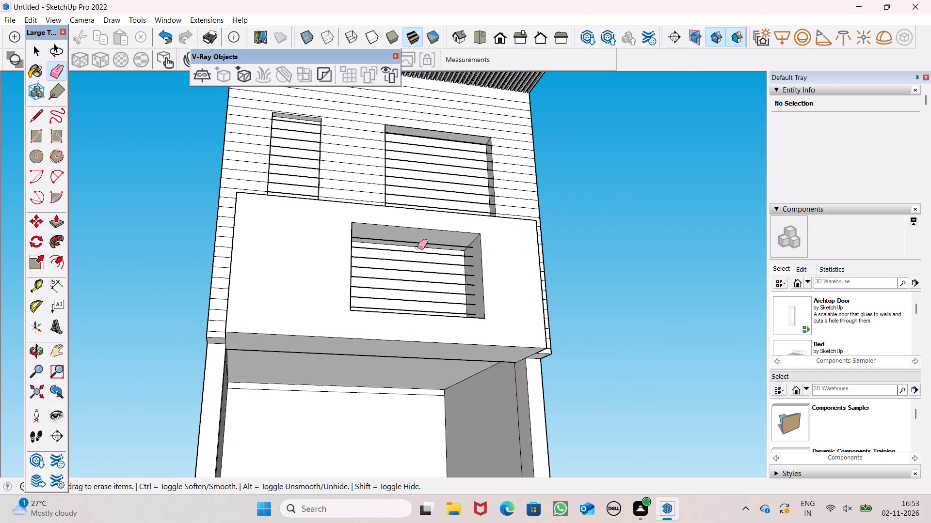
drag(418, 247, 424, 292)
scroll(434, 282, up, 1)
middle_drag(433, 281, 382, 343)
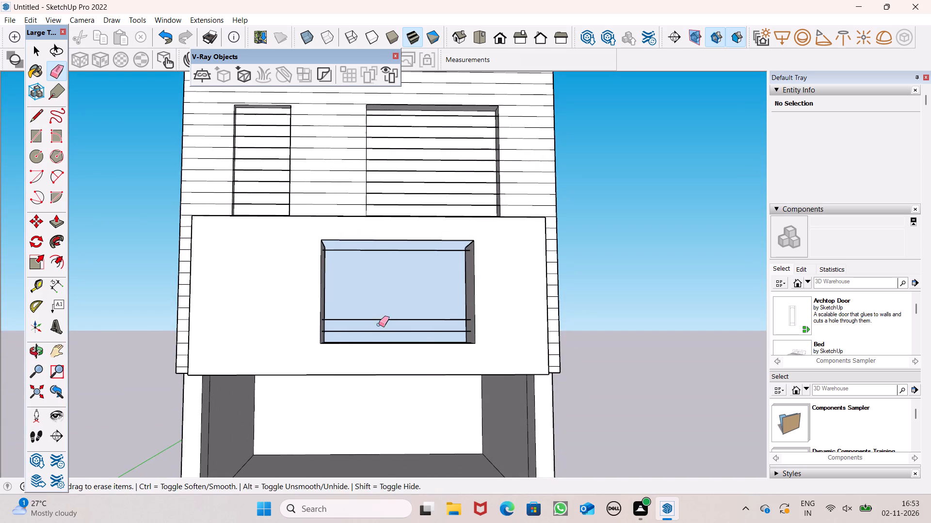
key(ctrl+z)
Erase the upper five horizontal lines crossing the window opening in the projecting box.
scroll(371, 302, up, 8)
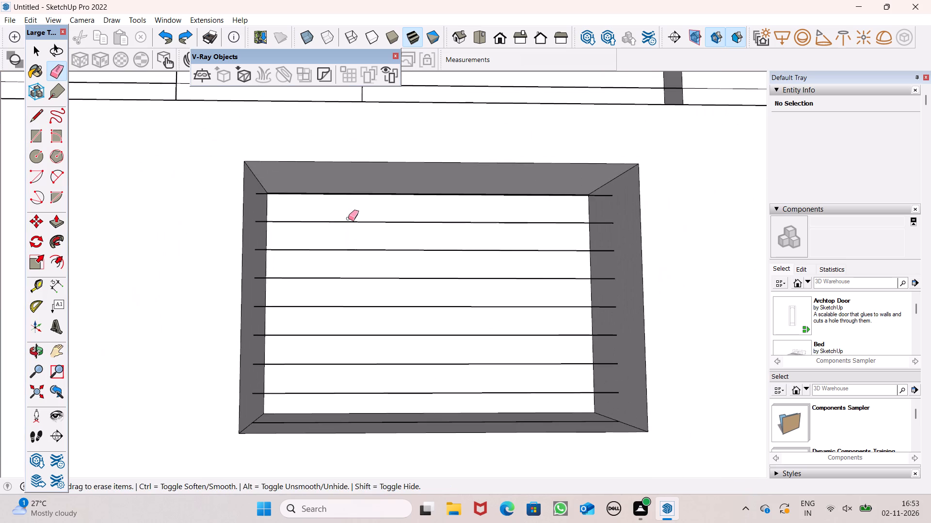
drag(348, 218, 348, 224)
scroll(246, 185, up, 7)
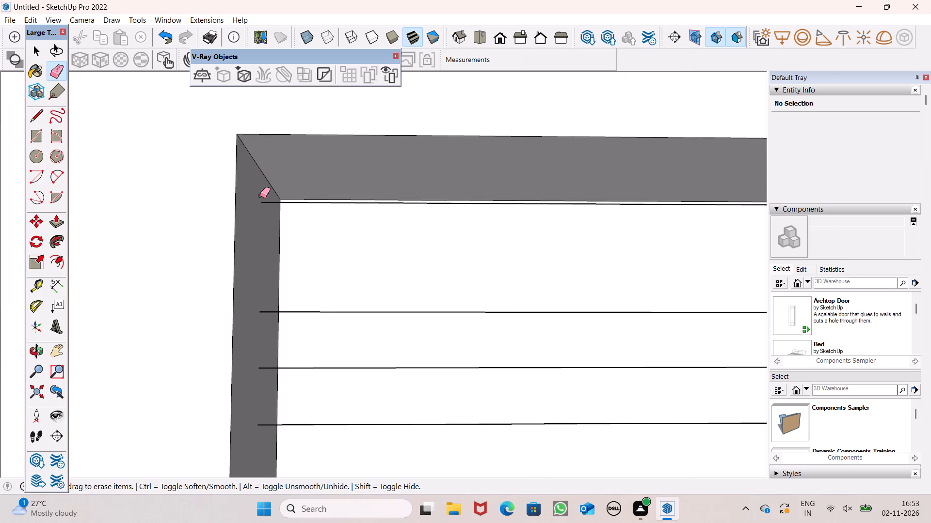
click(266, 199)
drag(268, 200, 269, 205)
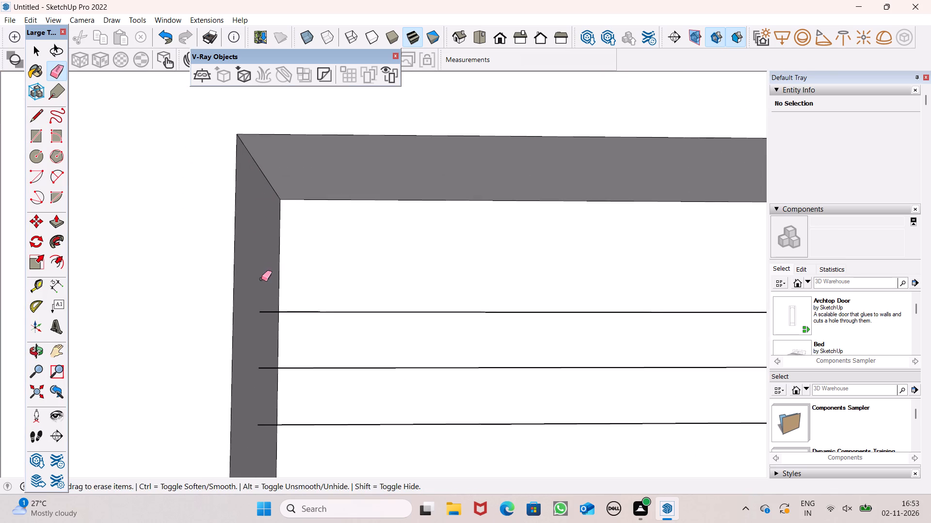
drag(264, 298, 256, 434)
Erase the remaining four horizontal lines in the projecting box's window opening, including the one just above its sill.
scroll(226, 216, down, 2)
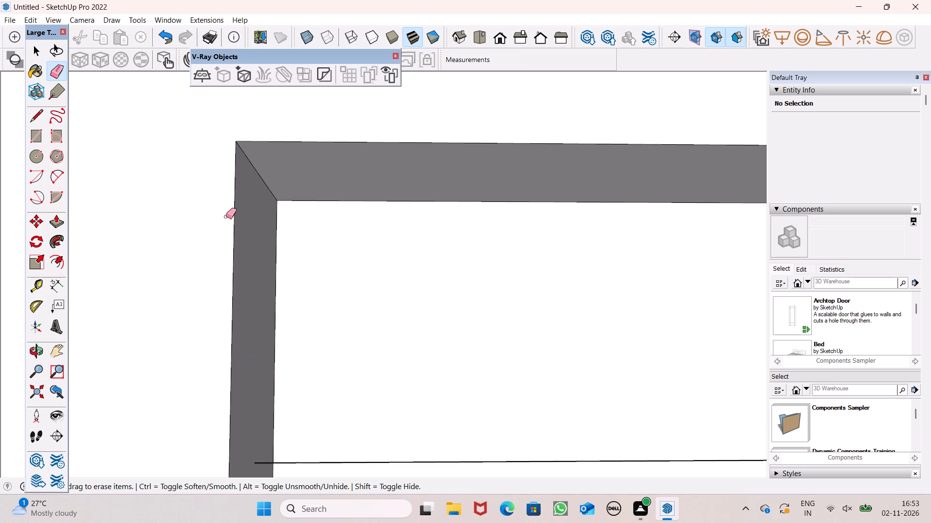
scroll(226, 216, down, 4)
scroll(214, 330, down, 7)
scroll(241, 445, up, 4)
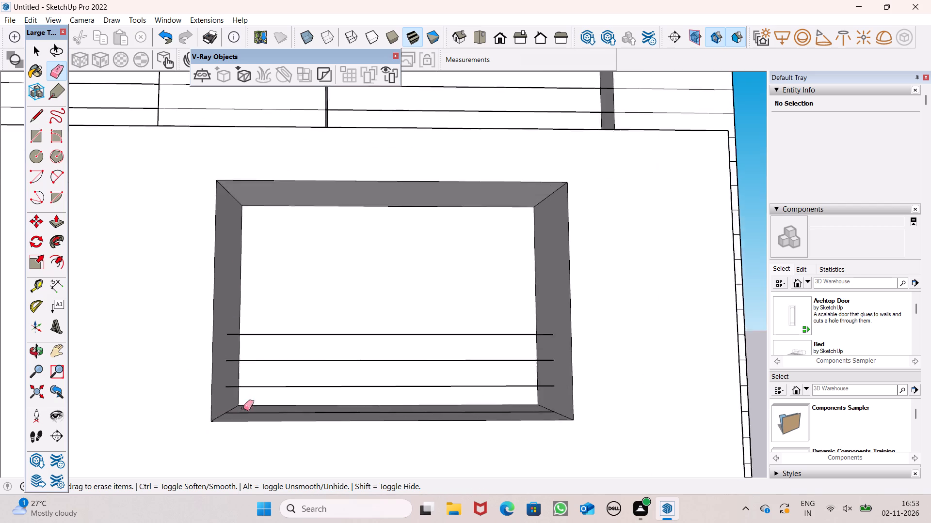
scroll(243, 408, up, 3)
scroll(209, 324, up, 5)
drag(232, 284, 236, 403)
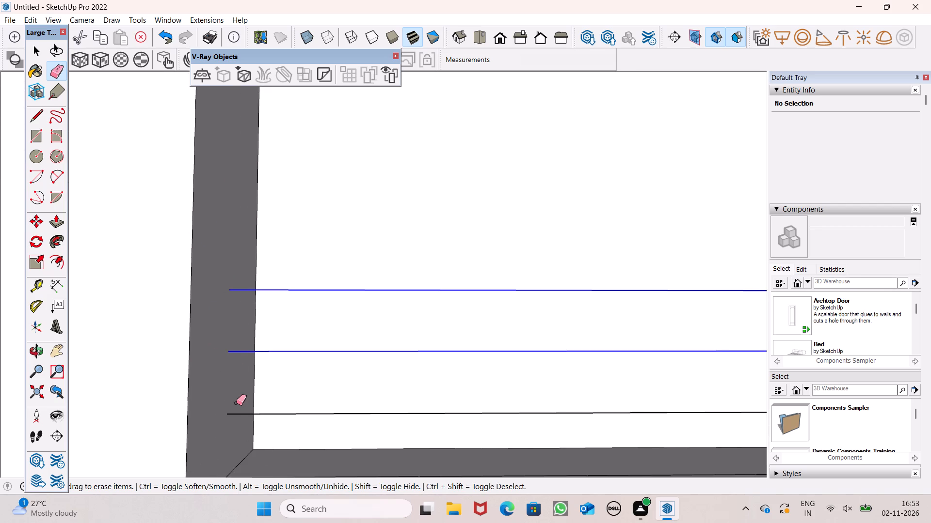
drag(236, 403, 235, 409)
scroll(214, 290, down, 7)
scroll(222, 409, up, 5)
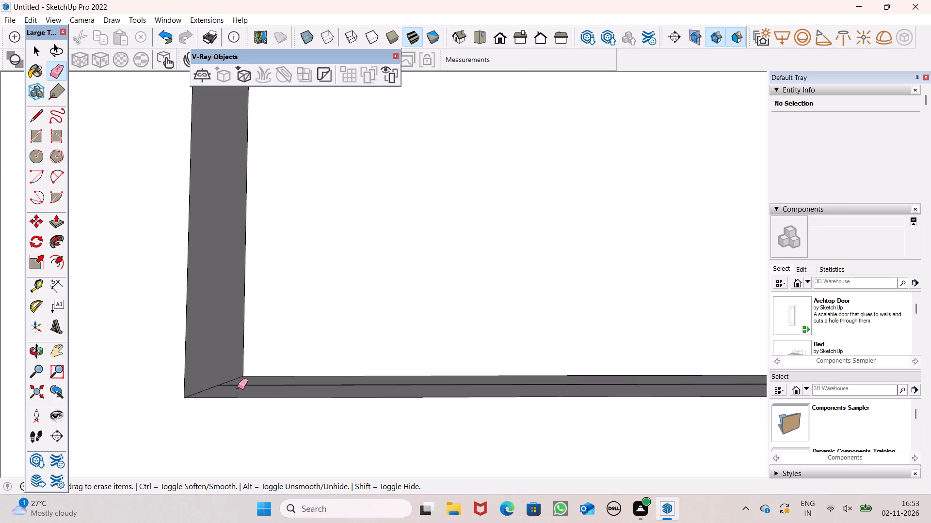
click(238, 387)
Erase all horizontal lines crossing the wide opening in the top floor's front wall, keeping those on the surrounding wall.
scroll(222, 359, down, 6)
middle_drag(231, 382, 236, 520)
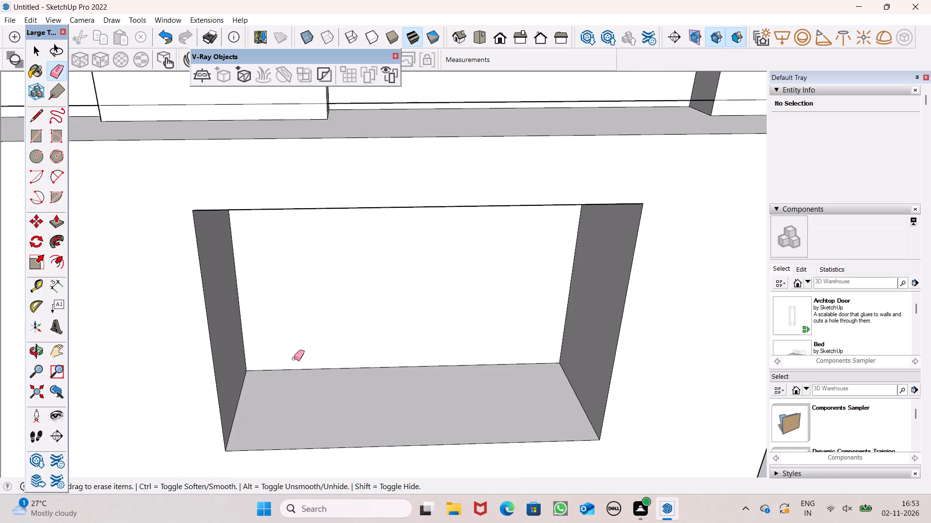
scroll(294, 358, down, 11)
scroll(275, 220, up, 3)
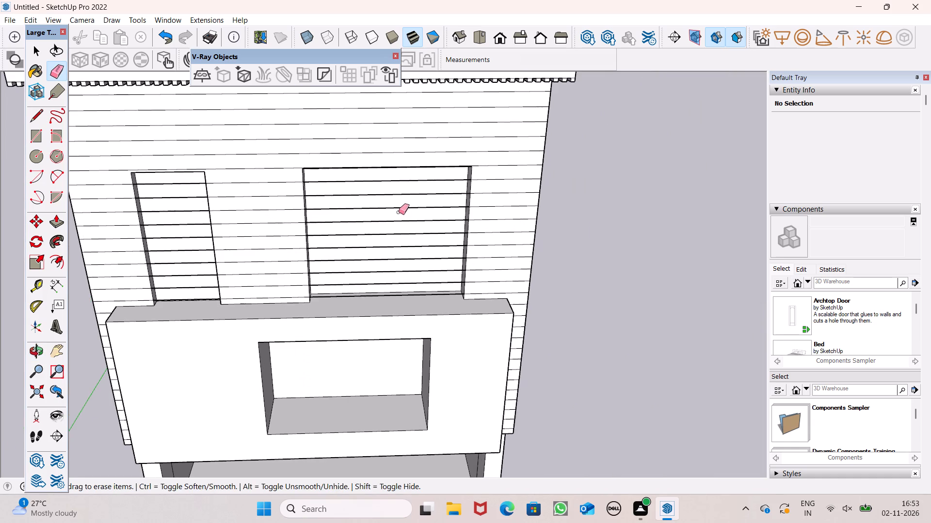
middle_drag(401, 208, 428, 0)
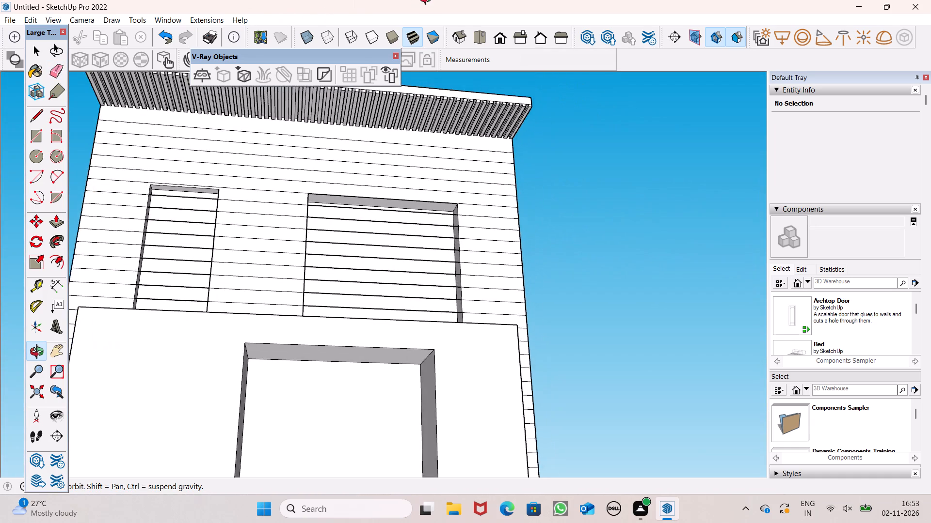
middle_drag(428, 0, 441, 20)
drag(390, 205, 386, 302)
scroll(378, 277, up, 1)
middle_drag(378, 277, 329, 359)
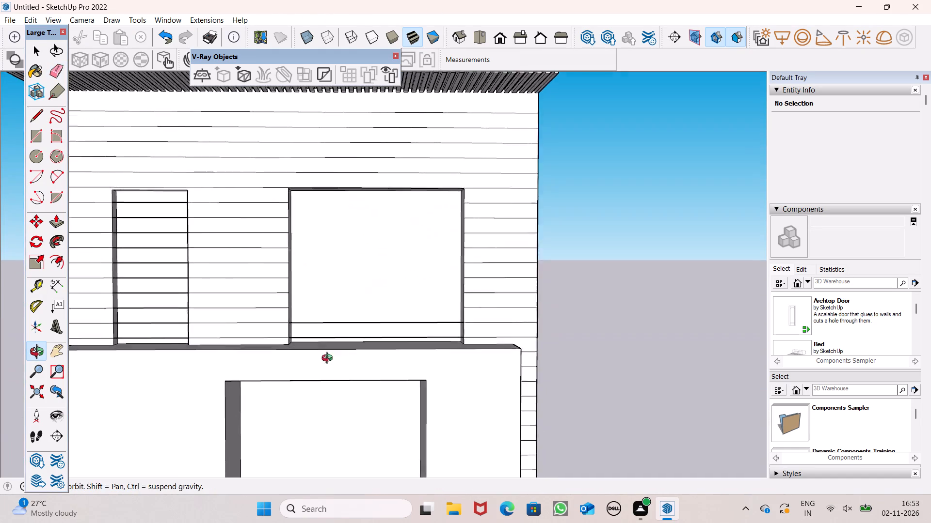
middle_drag(329, 359, 329, 361)
scroll(319, 346, up, 7)
drag(320, 296, 325, 330)
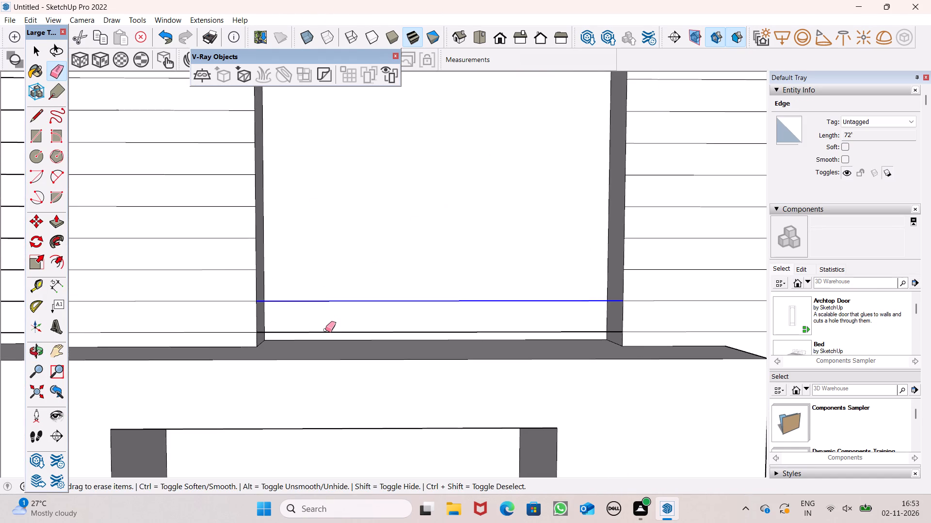
drag(325, 330, 323, 330)
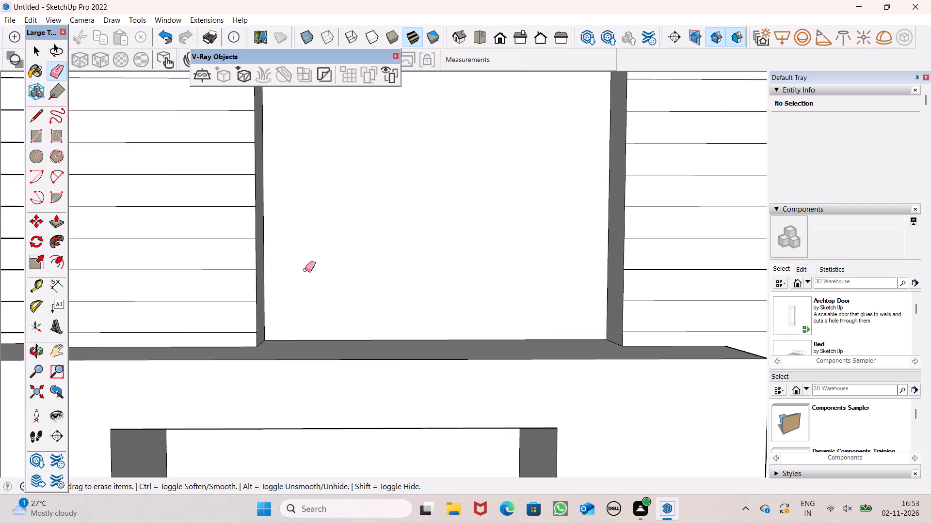
Erase all horizontal lines crossing the narrow opening in the top floor's front wall, keeping the surrounding wall lines.
scroll(386, 266, down, 8)
scroll(137, 189, down, 1)
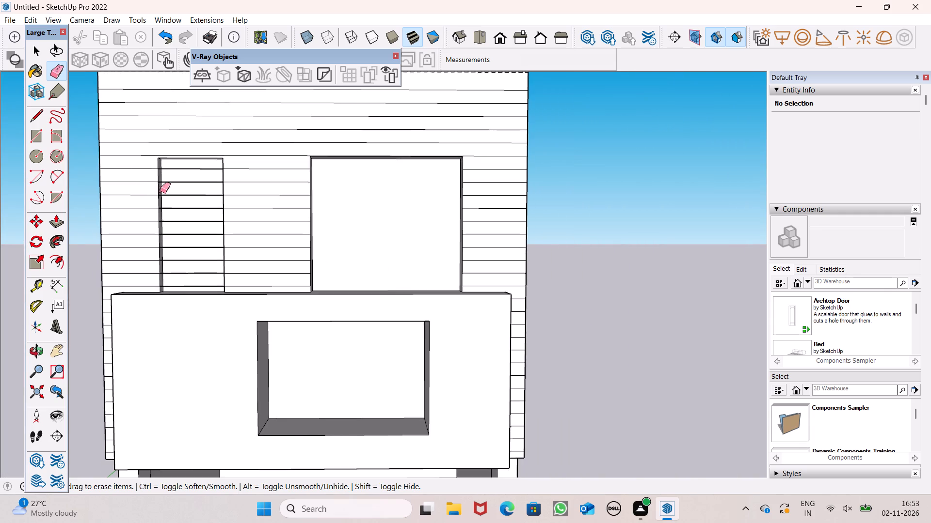
scroll(160, 184, up, 8)
drag(194, 144, 193, 330)
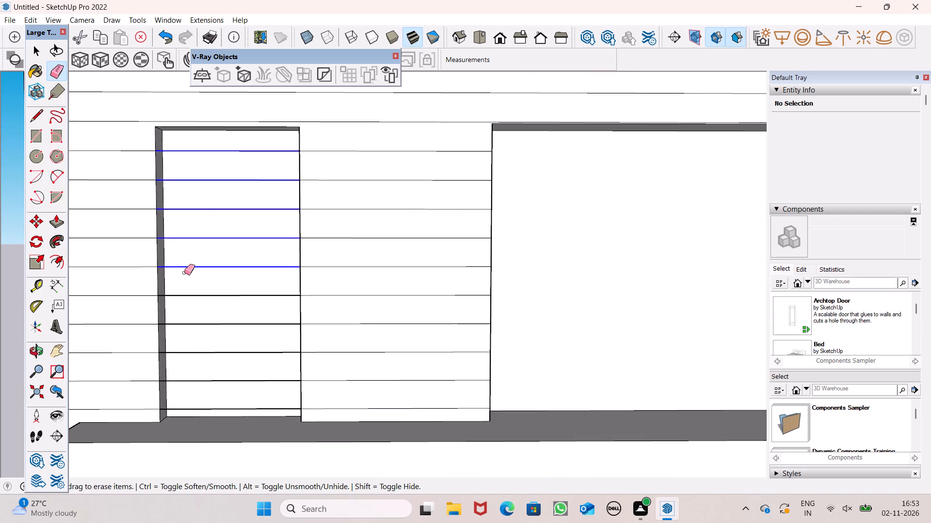
drag(218, 294, 220, 300)
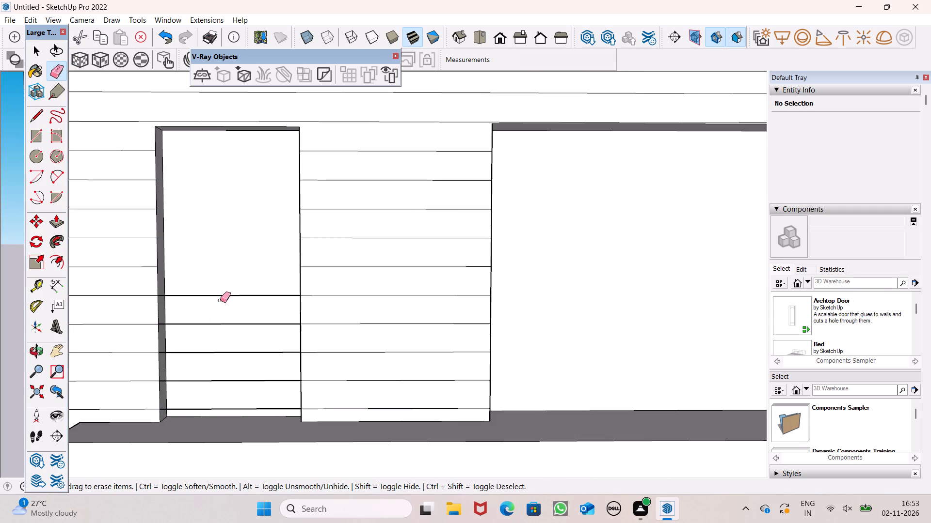
drag(220, 300, 233, 406)
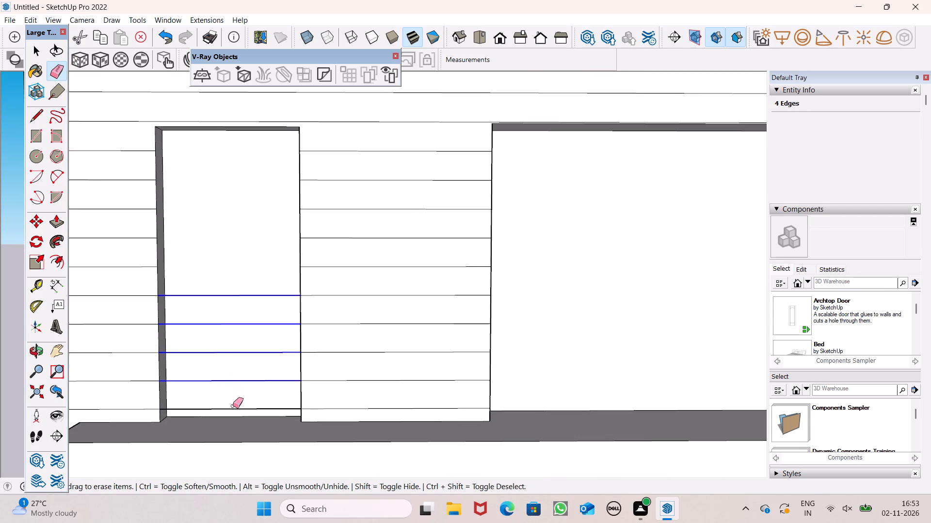
drag(233, 406, 233, 412)
Examine the front facade and its openings from several angles for leftover stray lines.
scroll(221, 245, down, 7)
scroll(166, 222, up, 1)
middle_drag(166, 222, 444, 152)
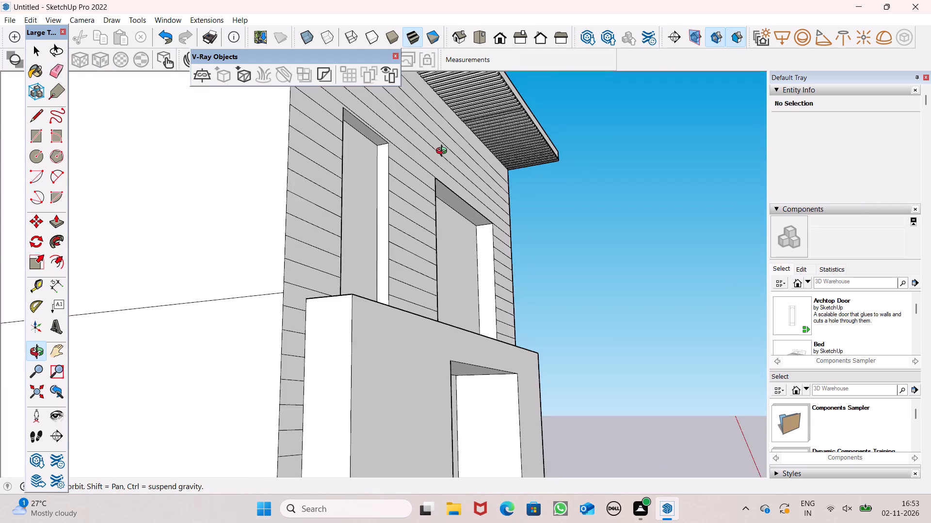
middle_drag(444, 152, 228, 229)
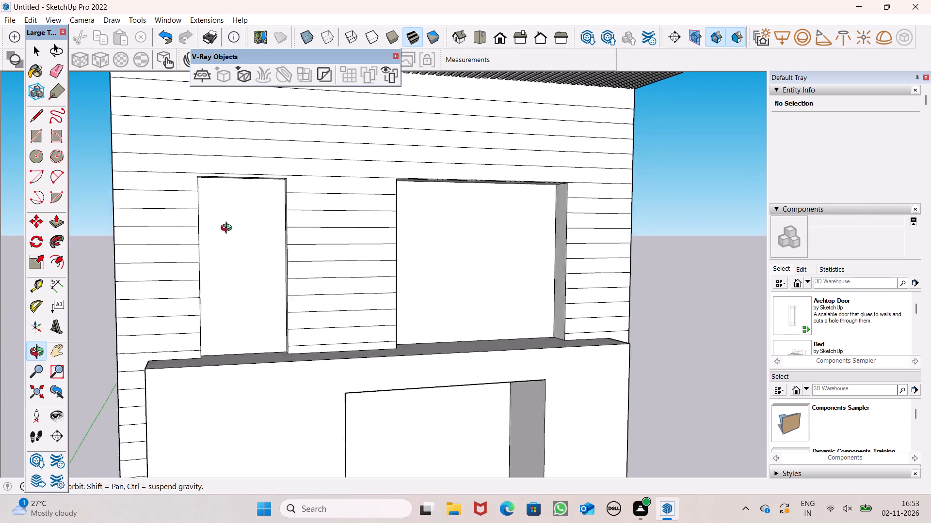
middle_drag(228, 229, 227, 229)
scroll(258, 202, down, 5)
scroll(288, 241, up, 1)
middle_drag(288, 241, 239, 204)
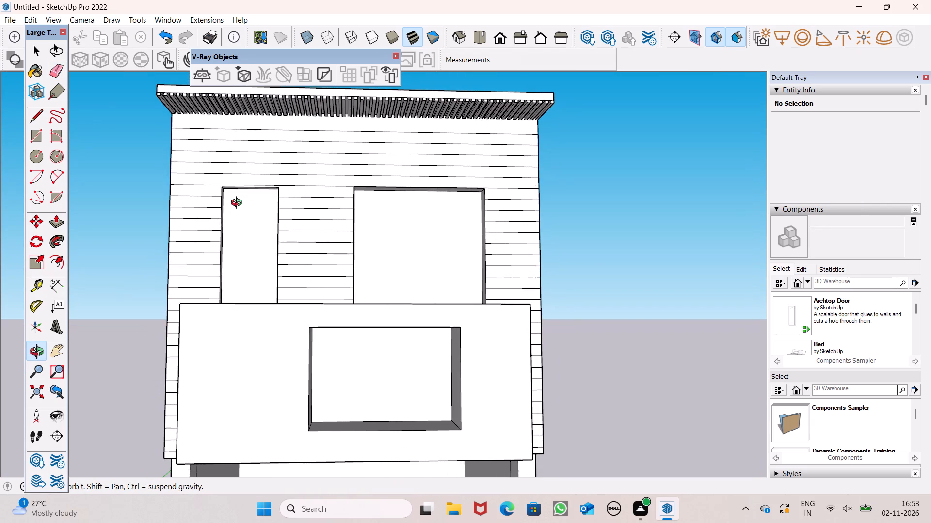
Draw a horizontal line across the front face of the ground floor's left-hand pier, just below its top.
middle_drag(239, 204, 105, 229)
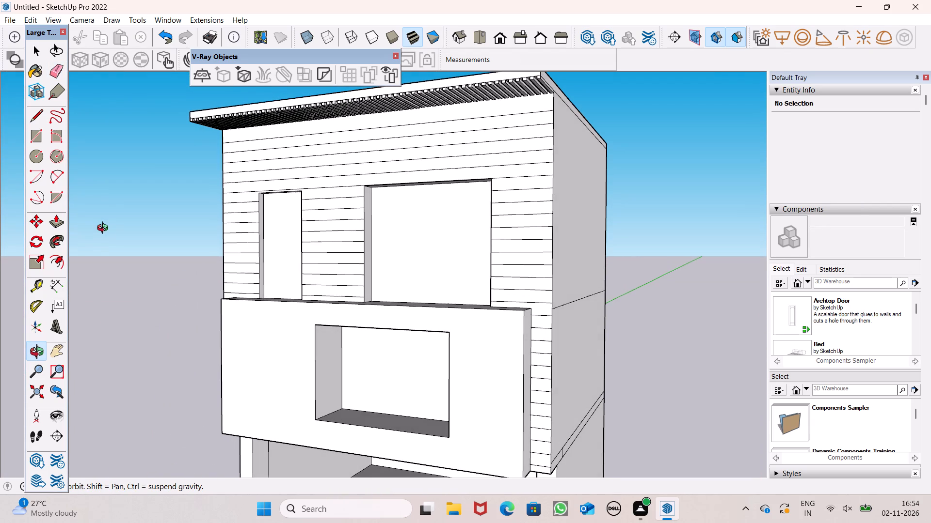
middle_drag(105, 229, 2, 123)
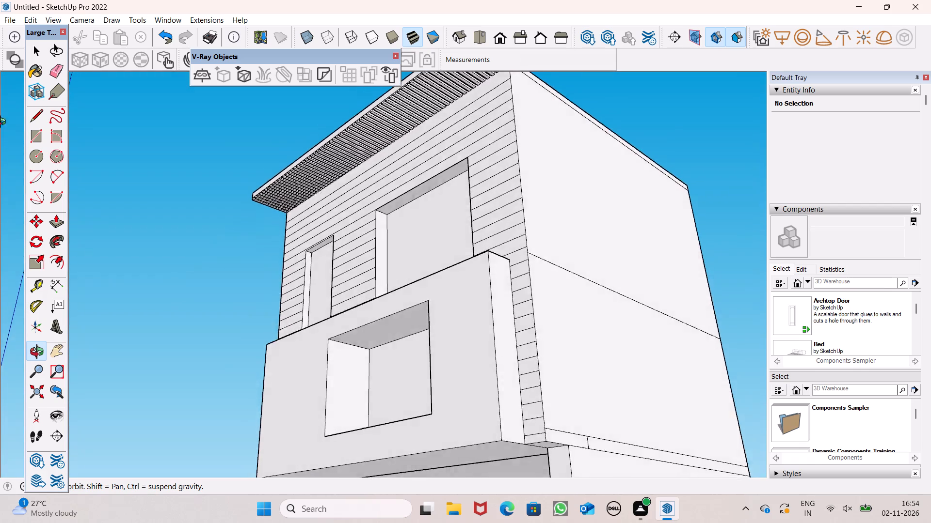
middle_drag(2, 123, 317, 235)
scroll(335, 183, down, 7)
middle_drag(292, 448, 280, 379)
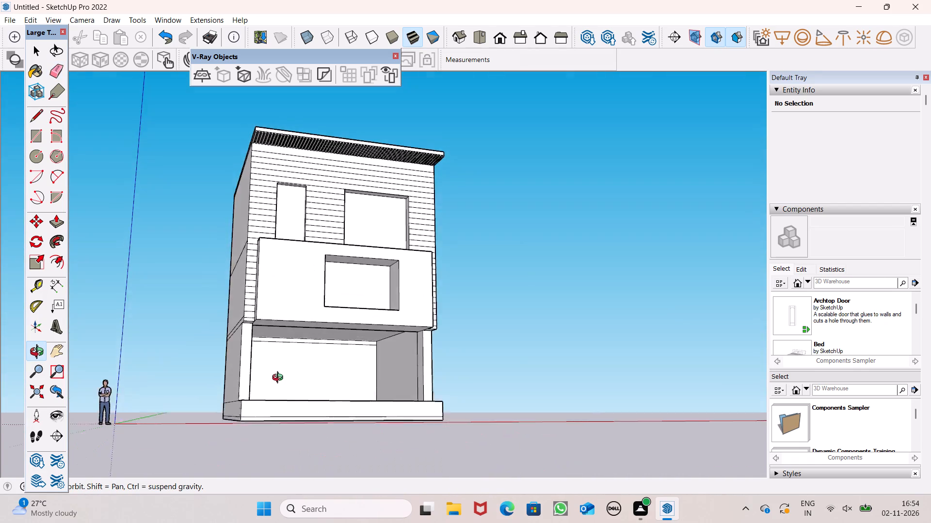
middle_drag(280, 379, 238, 347)
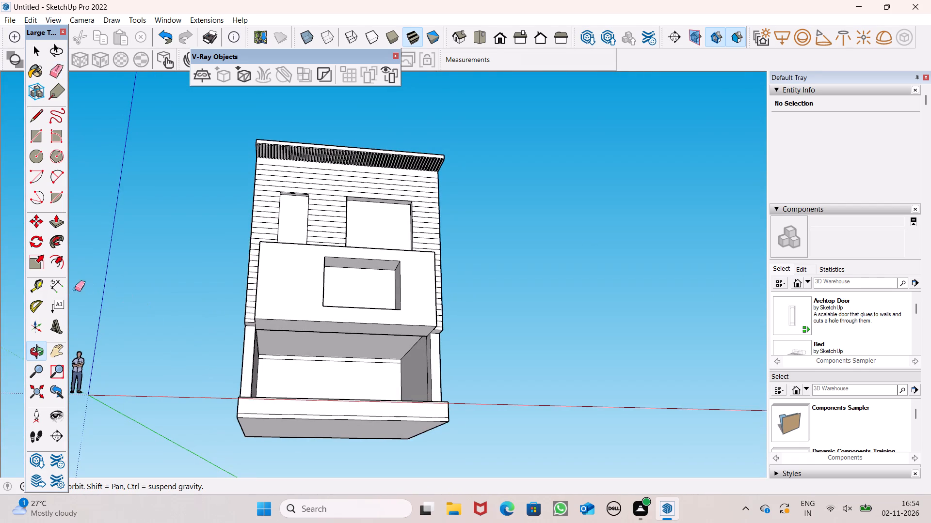
click(31, 122)
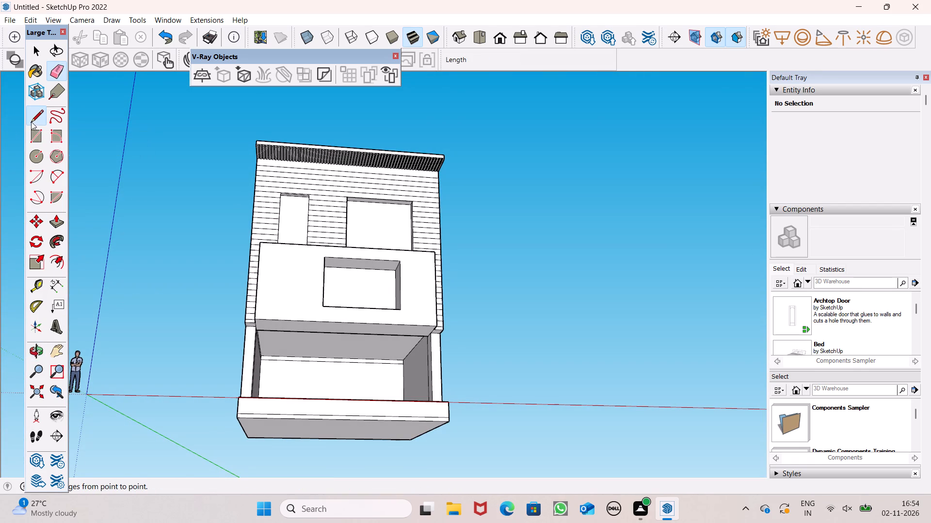
scroll(161, 286, up, 8)
scroll(232, 319, down, 3)
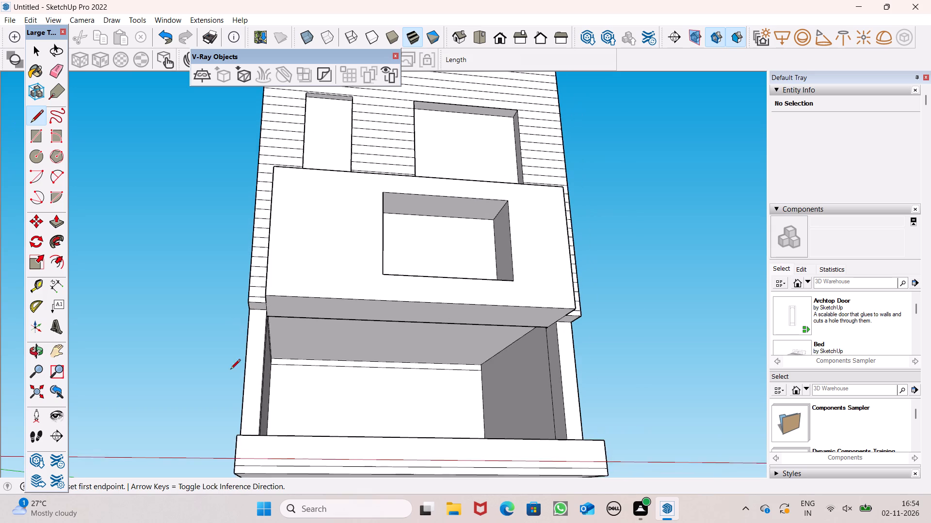
middle_drag(230, 389, 247, 408)
scroll(257, 338, up, 13)
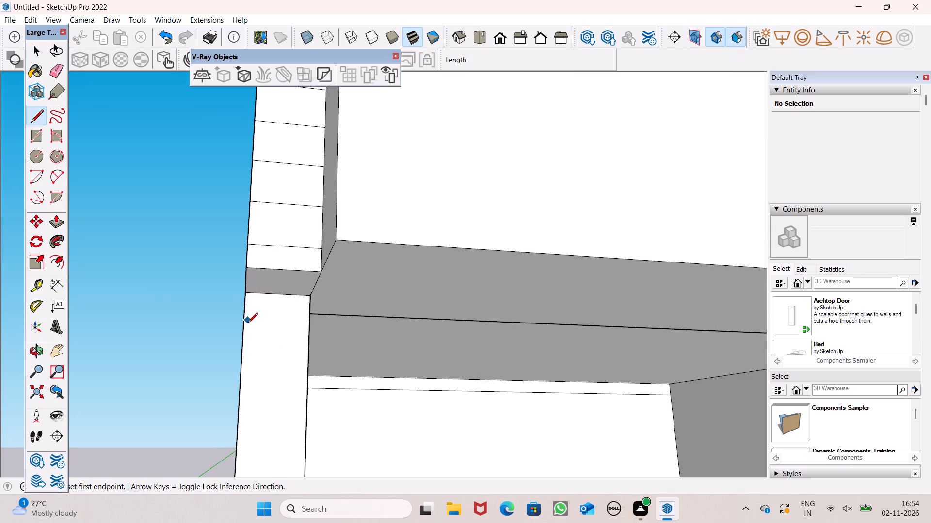
click(246, 326)
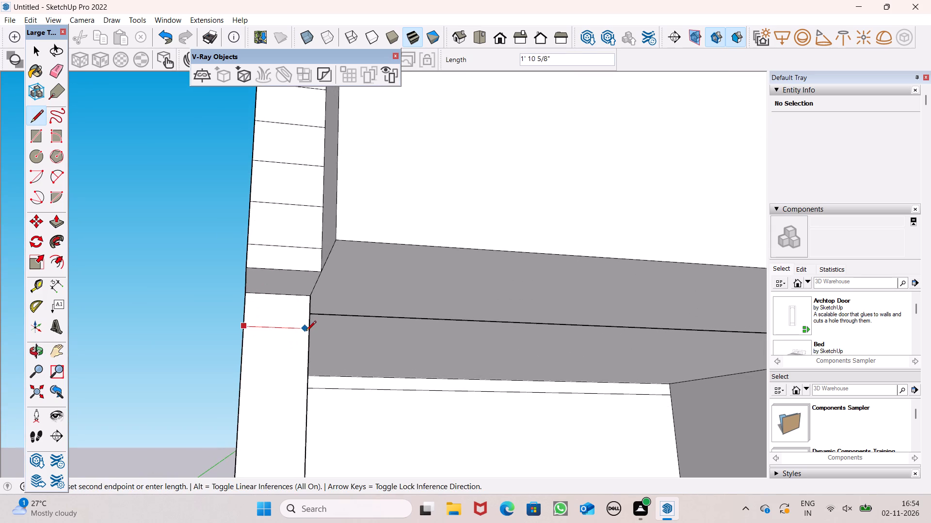
click(306, 332)
Copy the left-hand pier's line straight down about 1' 2" and repeat it as an array of 20 copies.
scroll(204, 300, down, 6)
middle_drag(226, 334, 192, 366)
key(space)
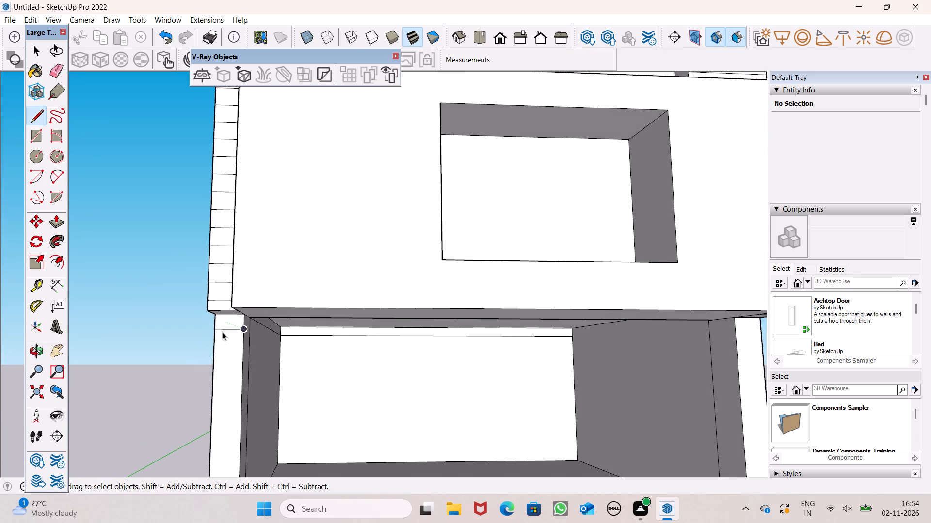
click(228, 329)
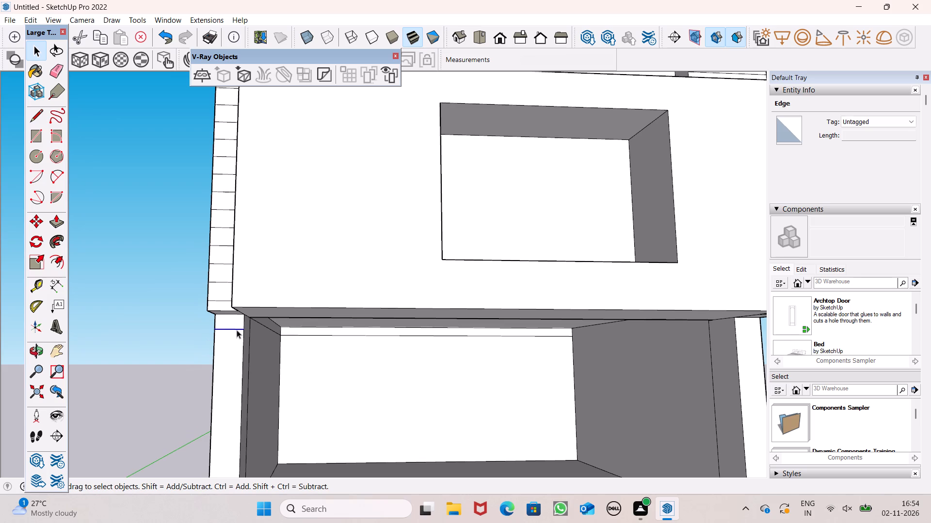
key(m)
key(Return)
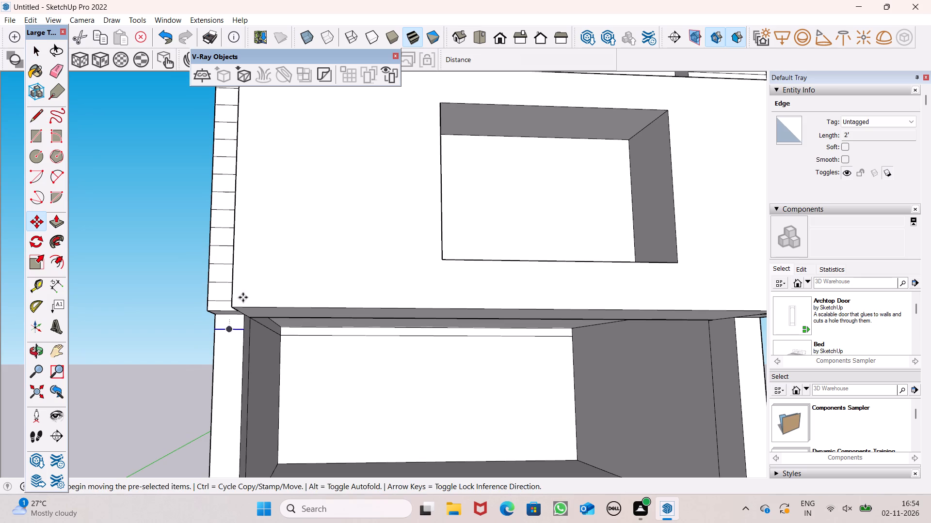
scroll(257, 262, down, 4)
middle_drag(243, 292, 253, 321)
scroll(253, 320, up, 8)
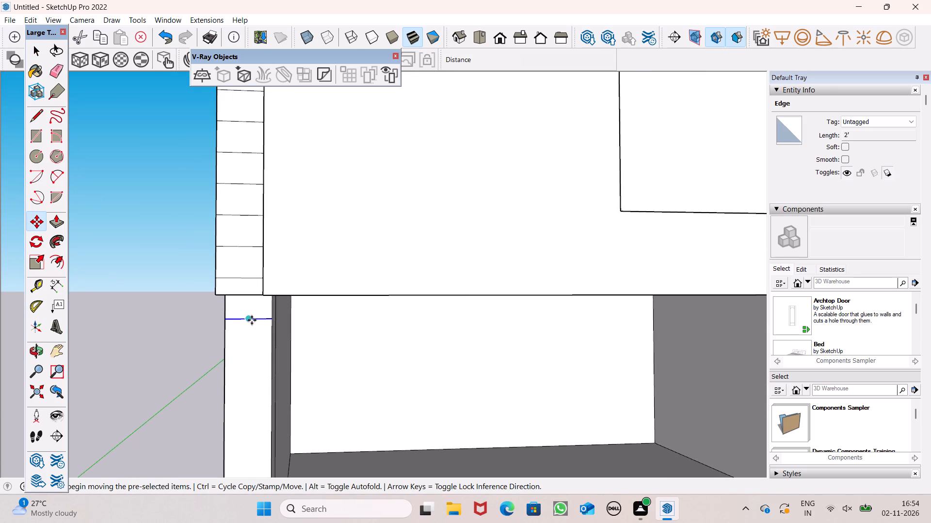
drag(250, 319, 251, 346)
key(shift+asterisk)
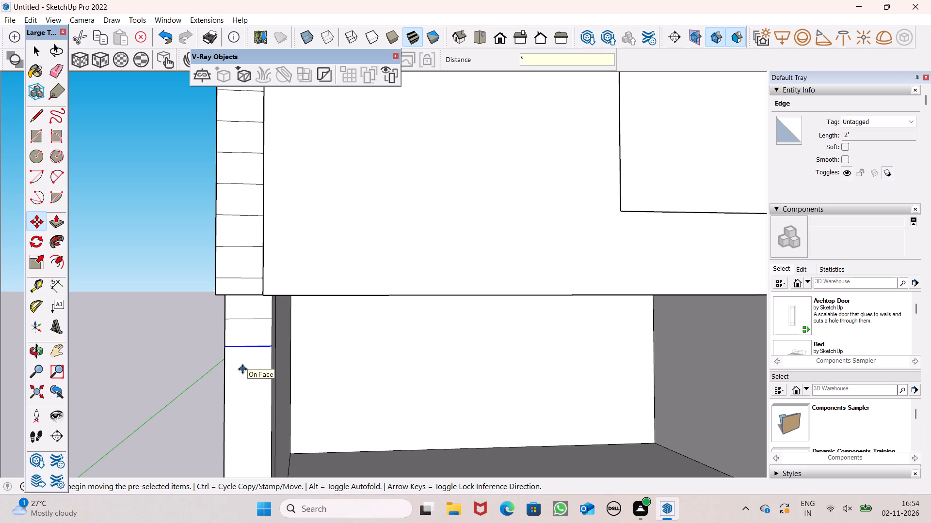
text(20)
key(Return)
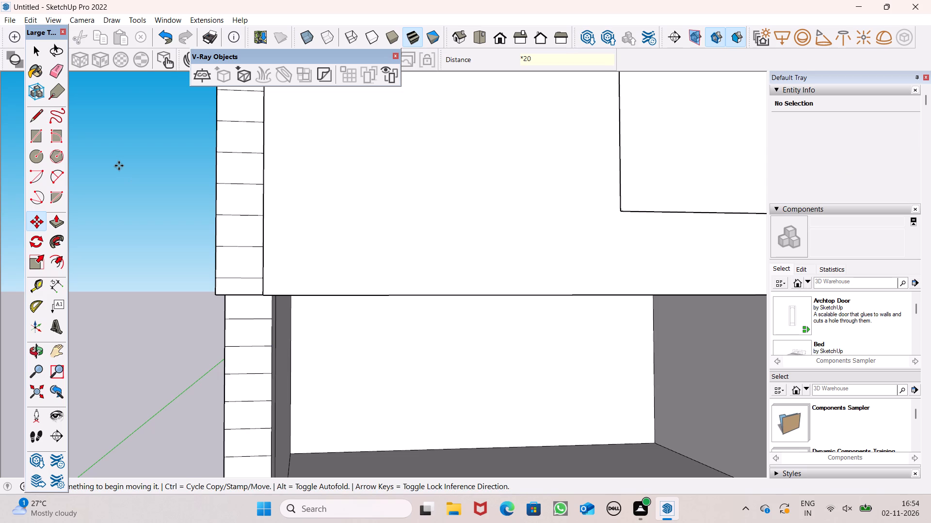
Delete all the surplus line copies hanging below the building's base plinth under the left-hand pier.
scroll(167, 204, down, 13)
key(space)
click(161, 205)
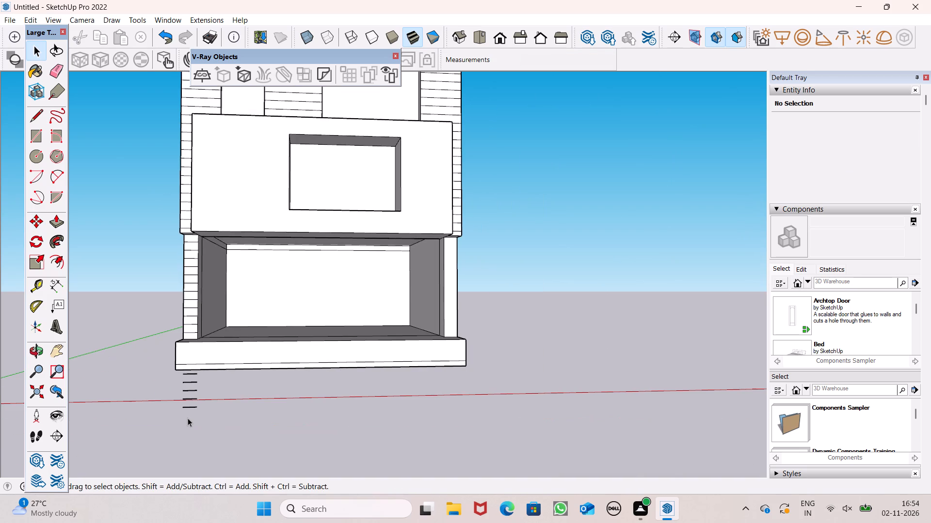
middle_drag(218, 437, 192, 411)
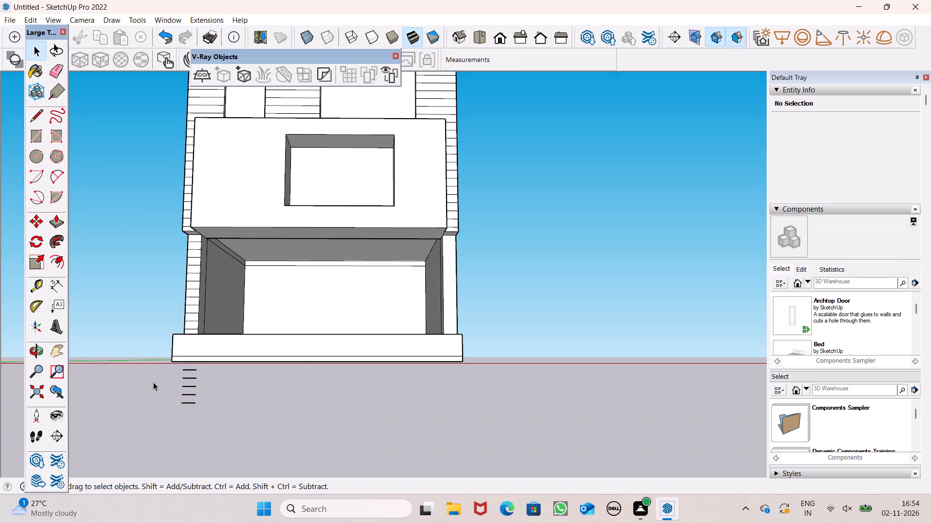
drag(153, 382, 261, 448)
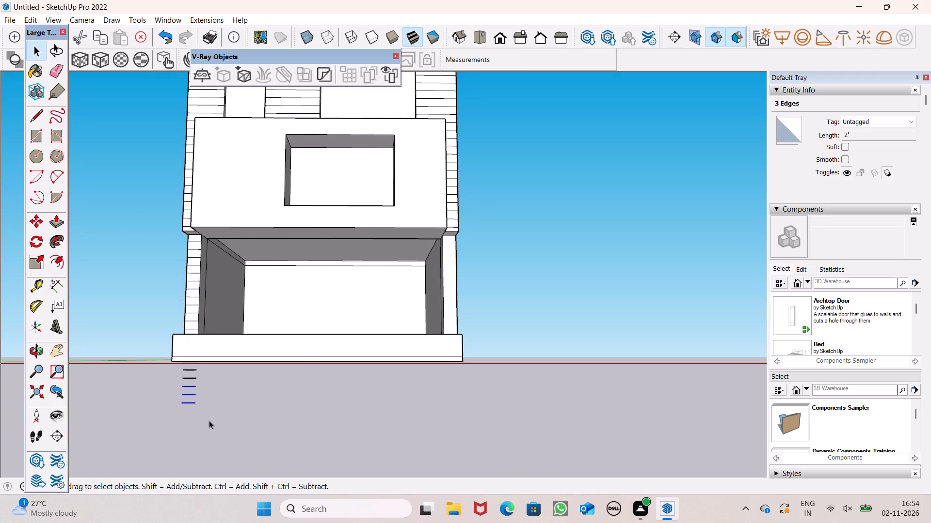
key(Delete)
middle_drag(191, 407, 183, 382)
scroll(182, 379, up, 12)
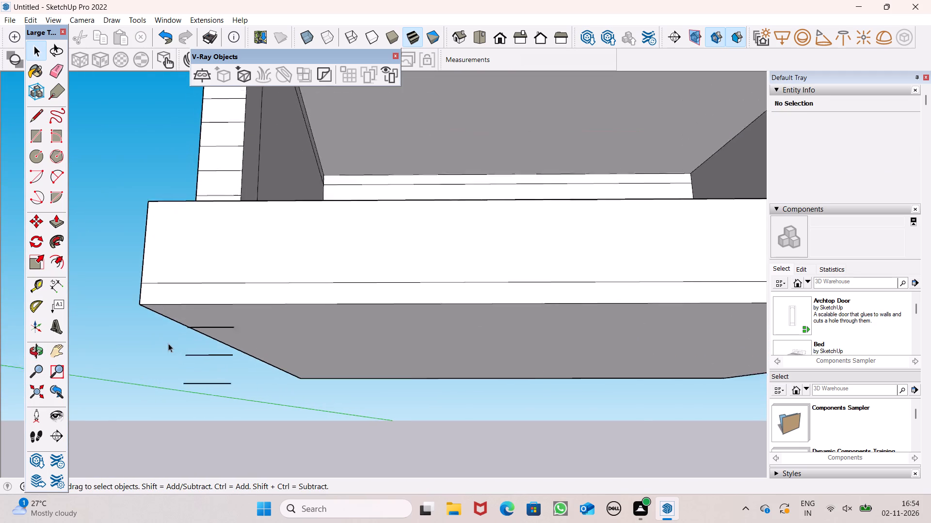
scroll(168, 343, up, 2)
drag(166, 343, 297, 435)
key(Delete)
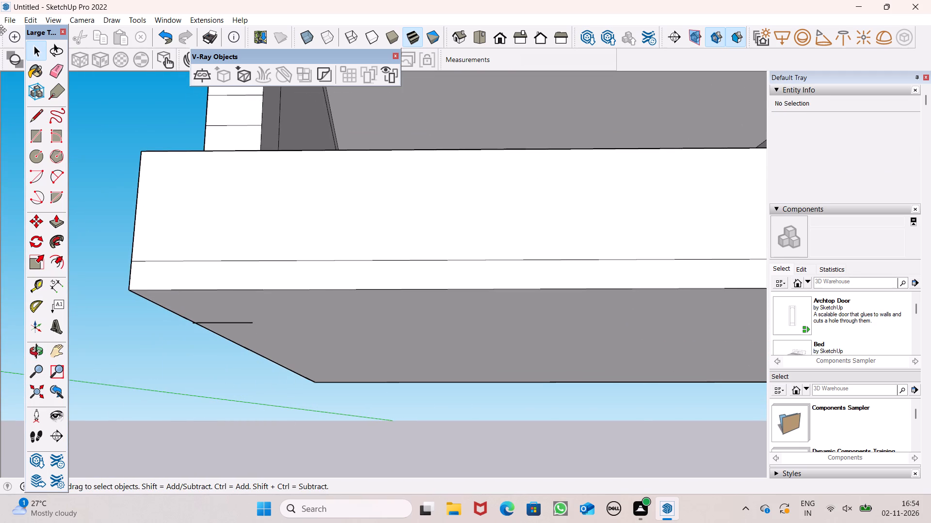
click(55, 71)
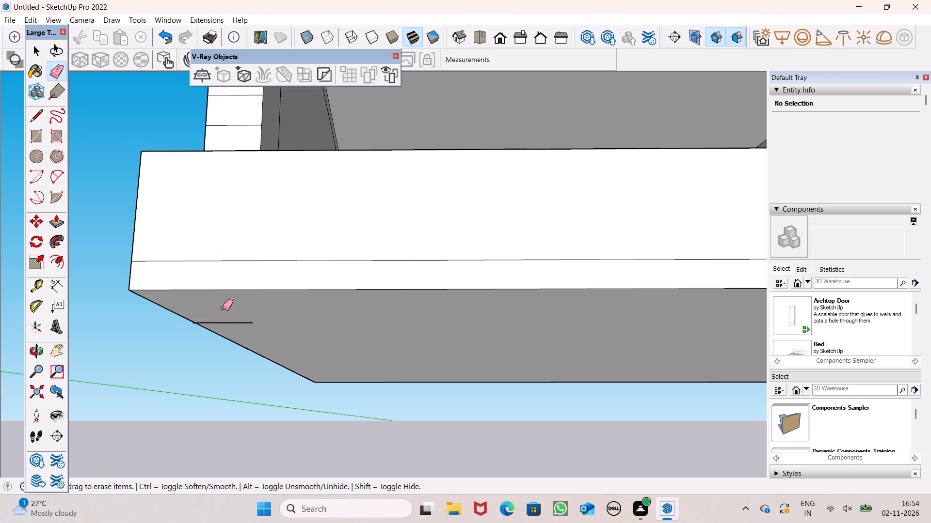
drag(223, 312, 223, 323)
Draw a horizontal line across the front face of the ground floor's right-hand pier, just below its top.
middle_drag(211, 314, 212, 453)
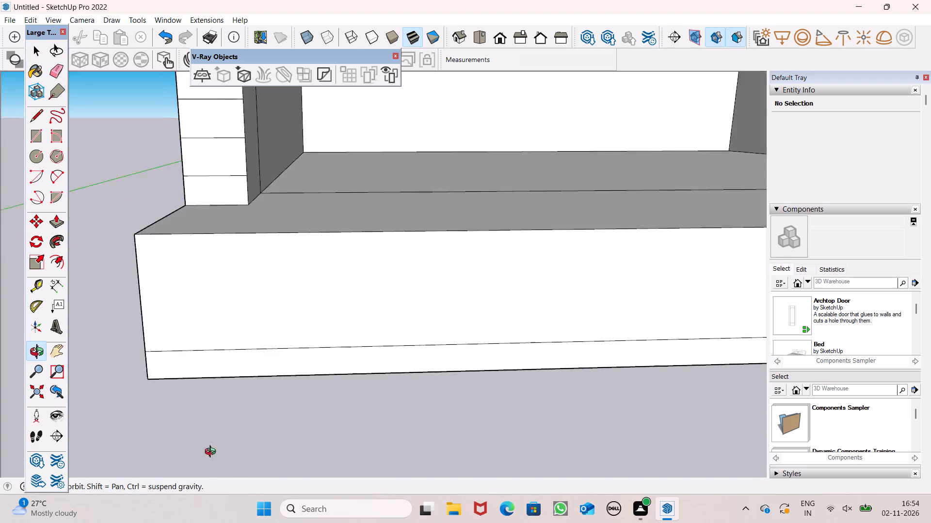
middle_drag(212, 453, 202, 467)
scroll(205, 237, down, 4)
middle_drag(206, 280, 267, 245)
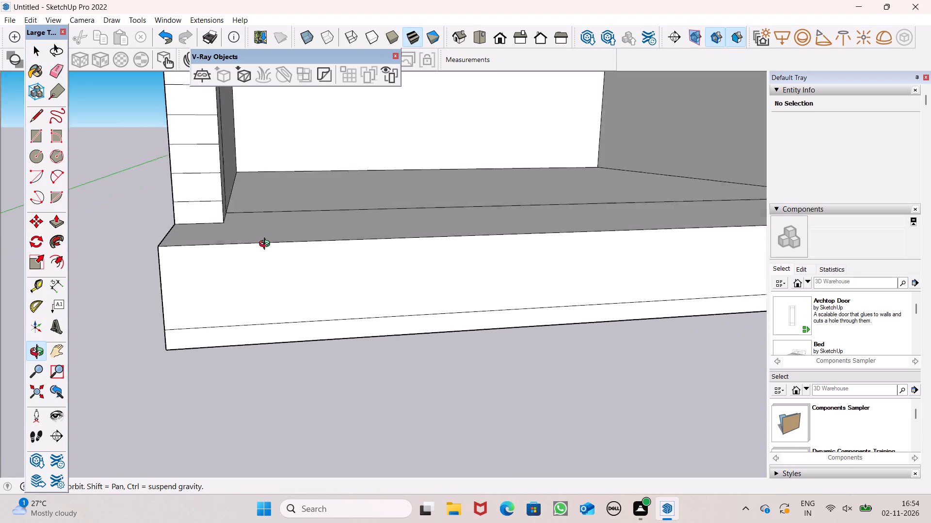
middle_drag(267, 245, 241, 269)
scroll(232, 260, up, 1)
scroll(211, 238, down, 14)
key(space)
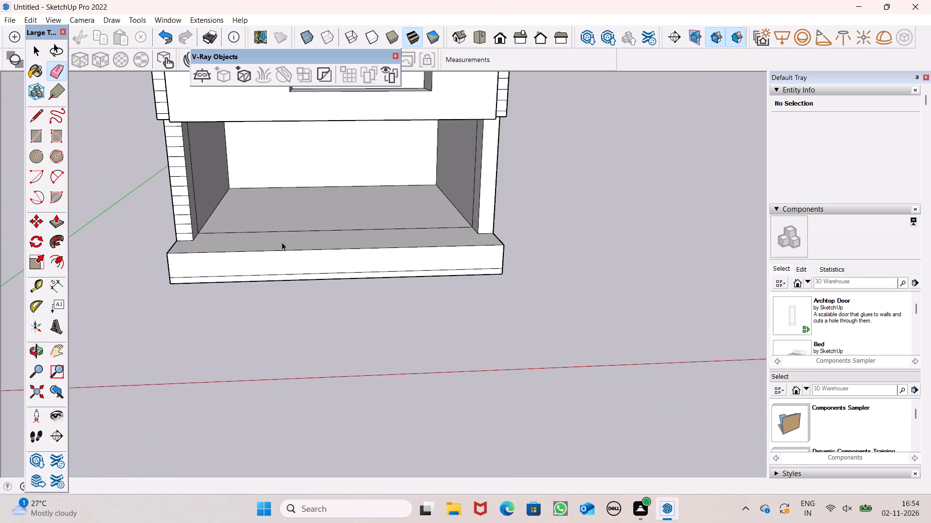
scroll(279, 254, down, 3)
middle_drag(574, 253, 479, 170)
scroll(441, 150, up, 9)
middle_drag(441, 178, 455, 164)
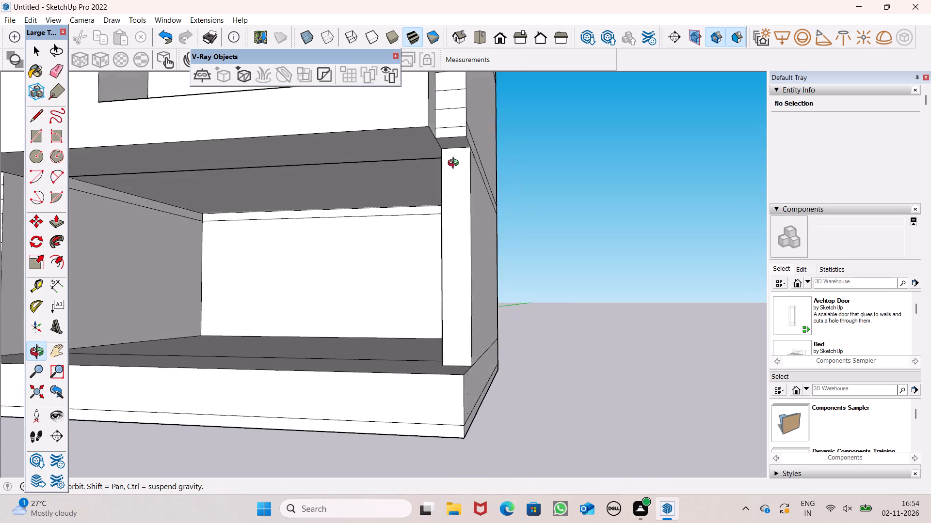
middle_drag(455, 164, 458, 171)
click(32, 119)
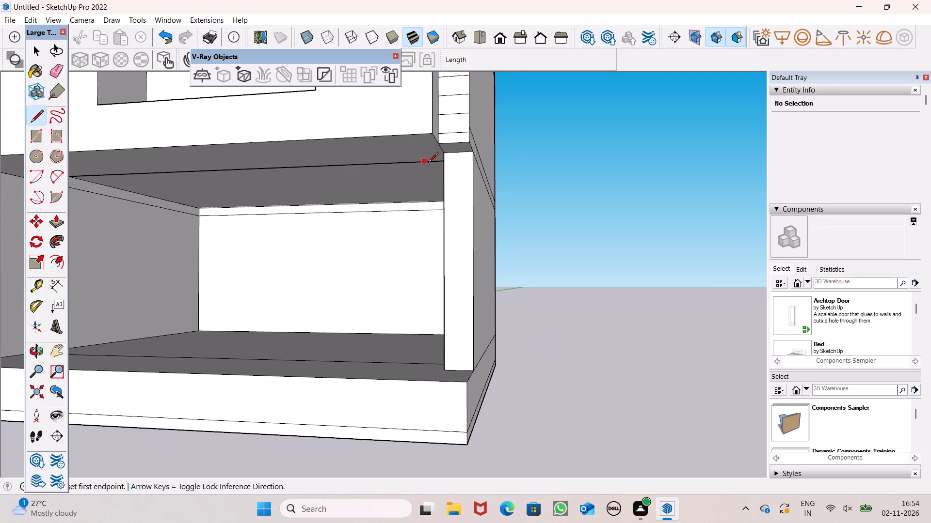
scroll(490, 176, up, 6)
scroll(419, 184, down, 5)
middle_drag(418, 186, 430, 206)
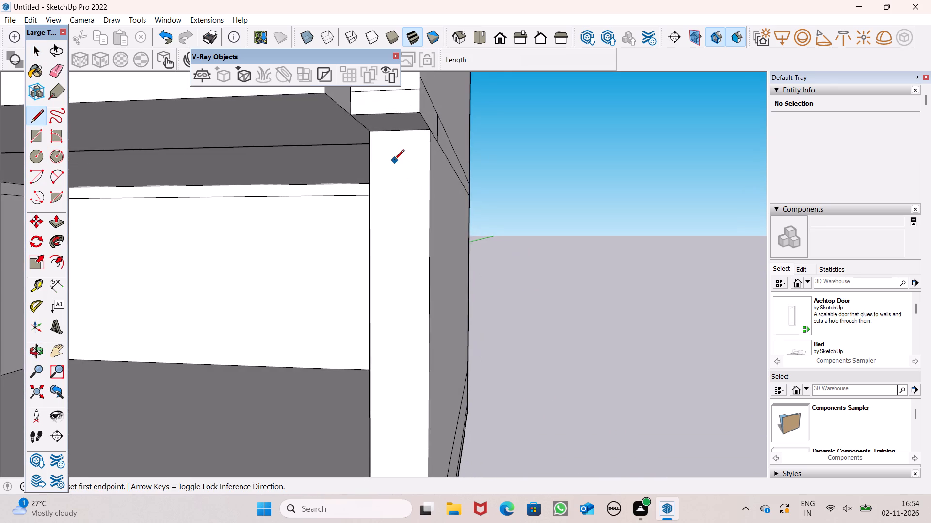
scroll(394, 160, up, 3)
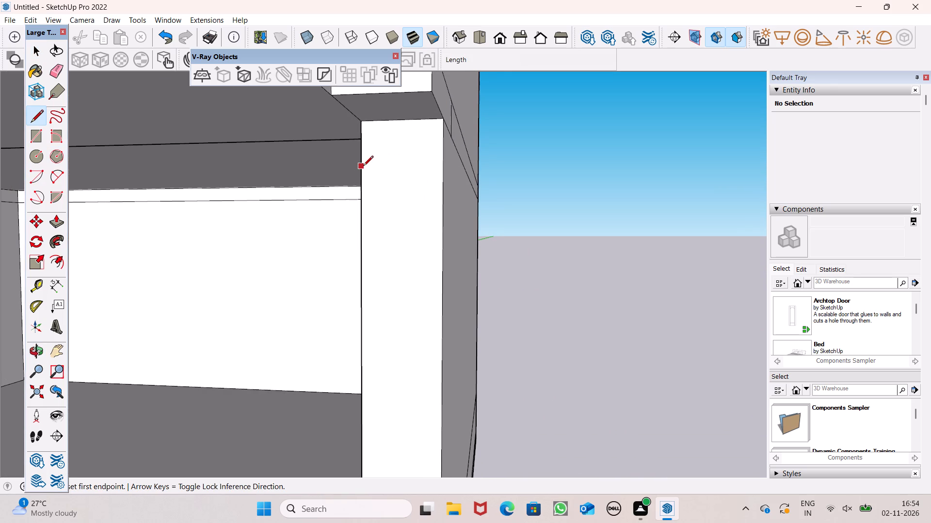
click(362, 165)
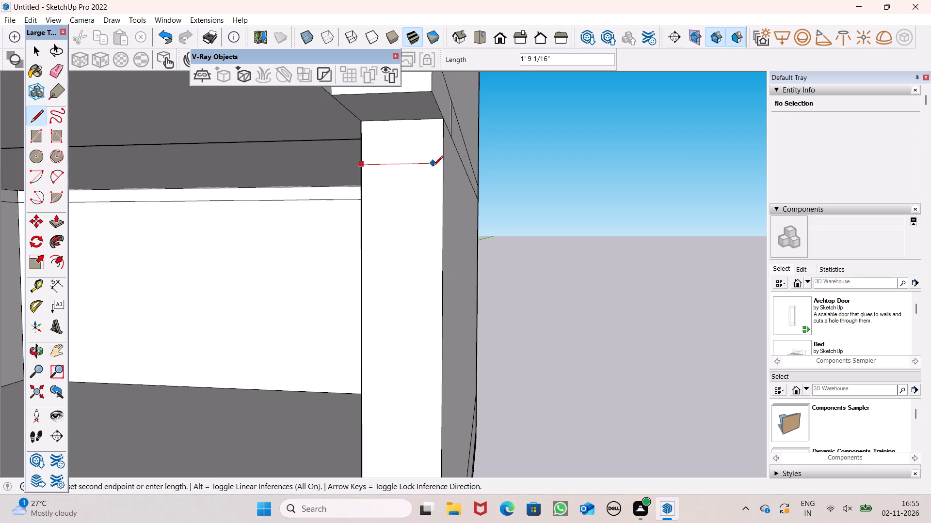
click(441, 166)
Copy the right-hand pier's line straight down about 1' and repeat it as an array of 10 copies.
key(space)
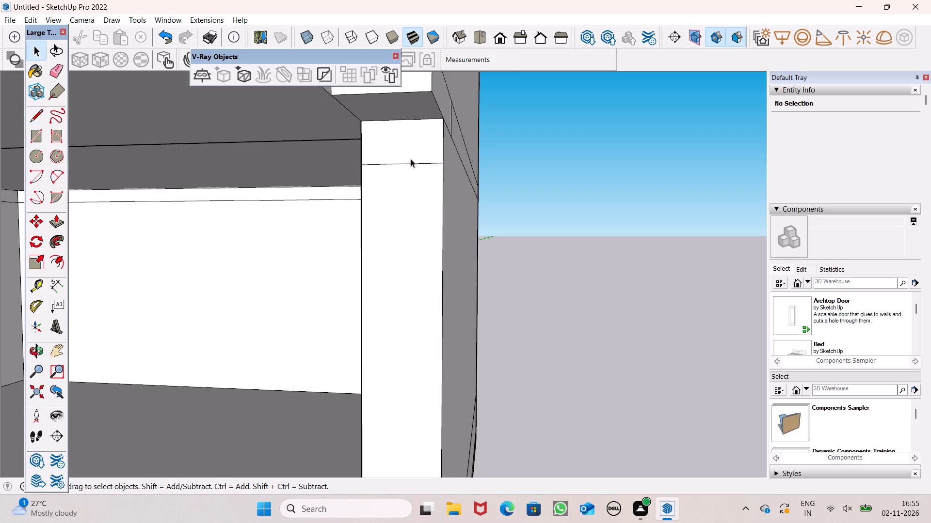
click(411, 163)
key(m)
key(Return)
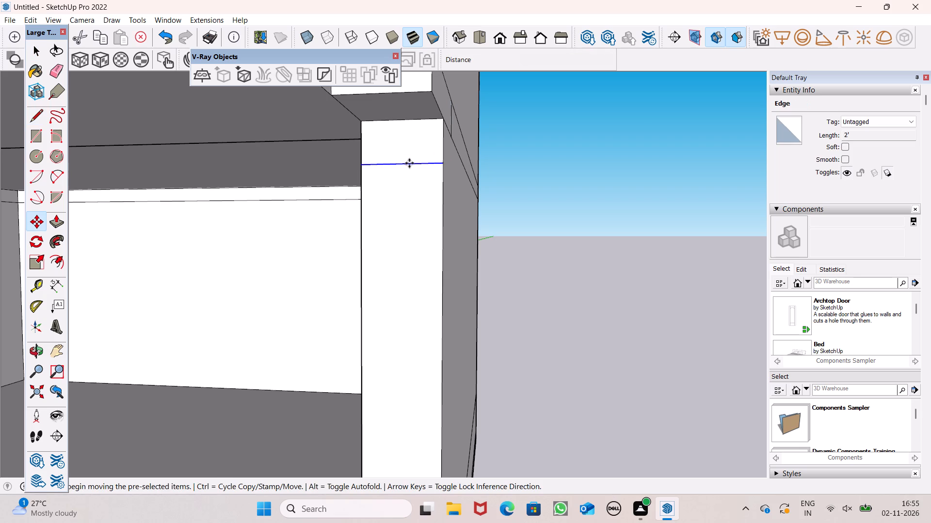
ctrl+drag(404, 164, 406, 198)
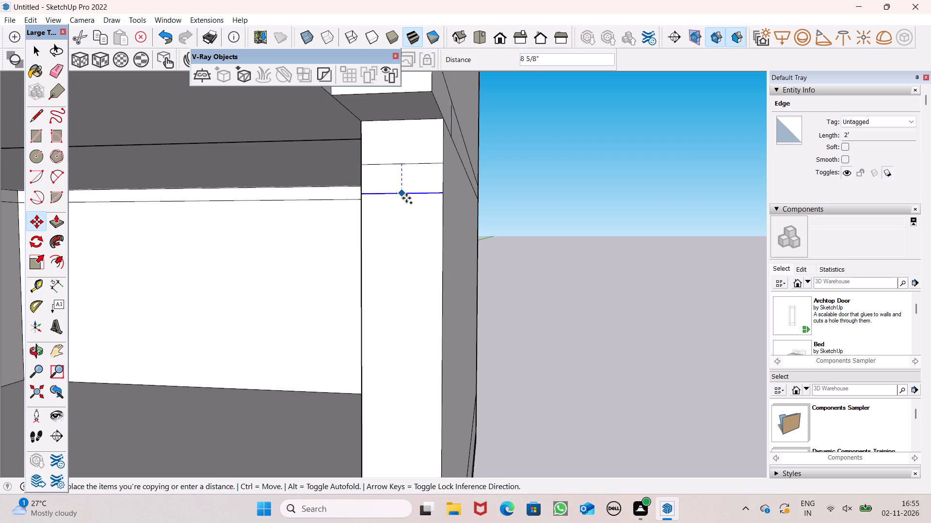
ctrl+drag(406, 198, 407, 206)
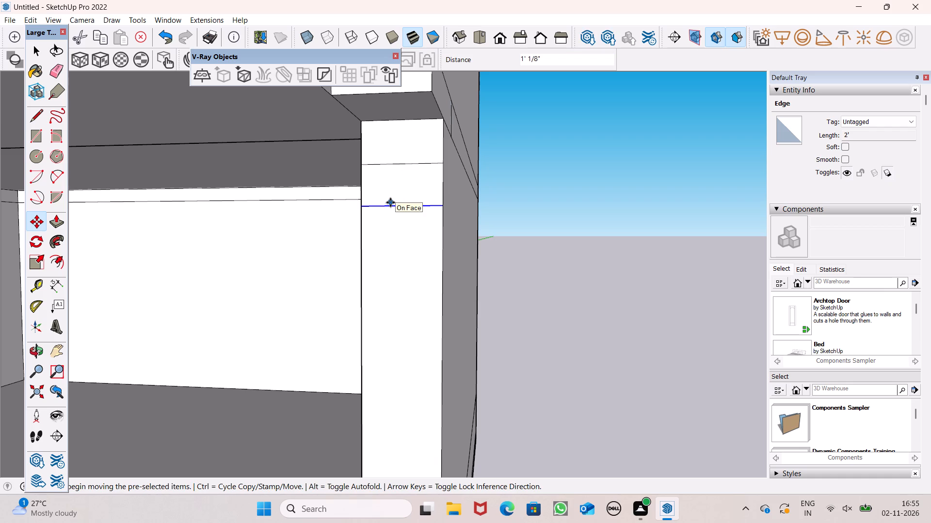
key(shift+asterisk)
text(10)
key(Return)
key(space)
scroll(399, 107, down, 13)
scroll(369, 306, up, 4)
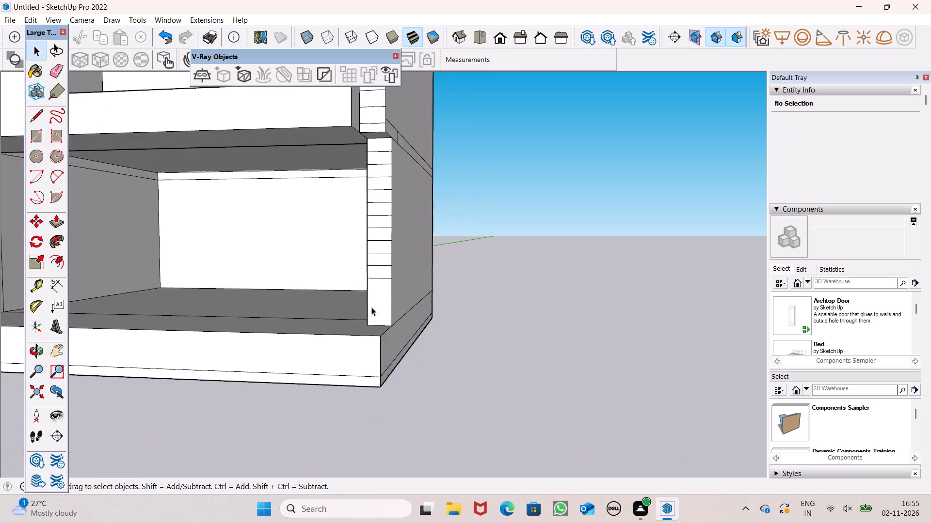
scroll(371, 307, up, 12)
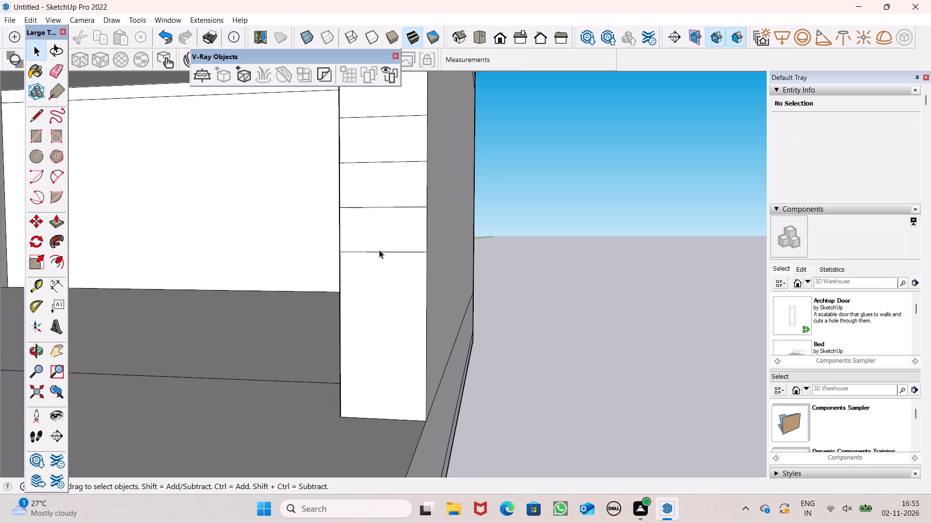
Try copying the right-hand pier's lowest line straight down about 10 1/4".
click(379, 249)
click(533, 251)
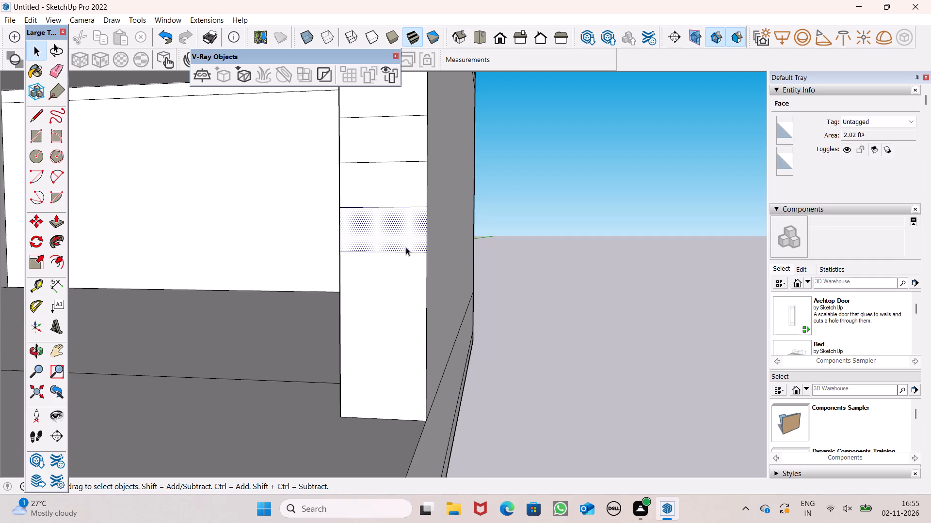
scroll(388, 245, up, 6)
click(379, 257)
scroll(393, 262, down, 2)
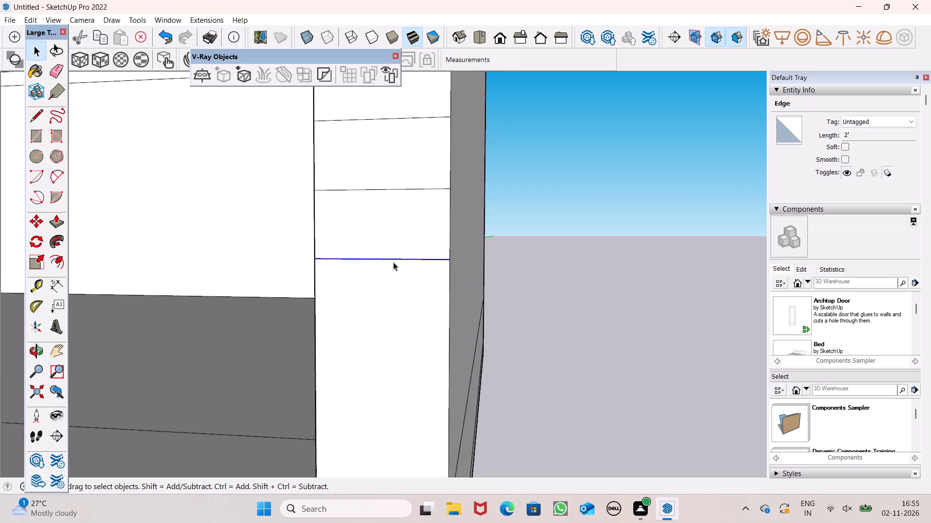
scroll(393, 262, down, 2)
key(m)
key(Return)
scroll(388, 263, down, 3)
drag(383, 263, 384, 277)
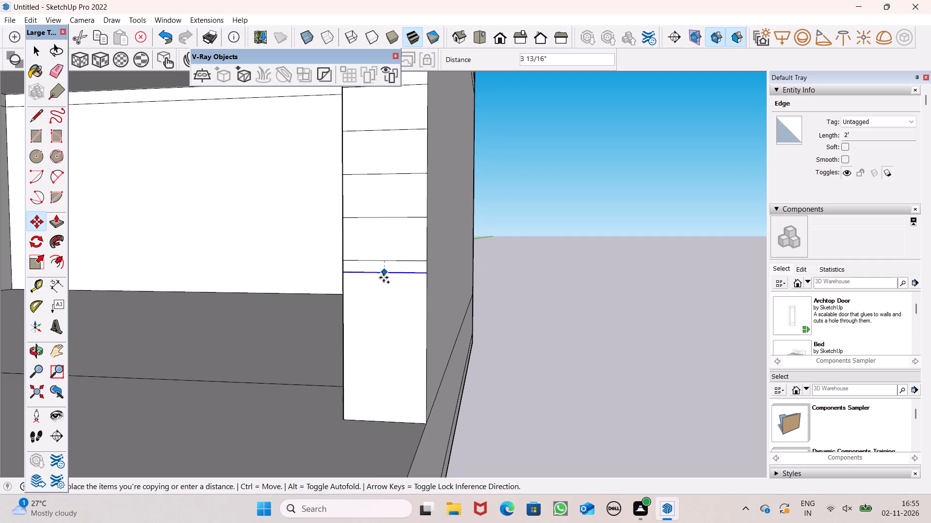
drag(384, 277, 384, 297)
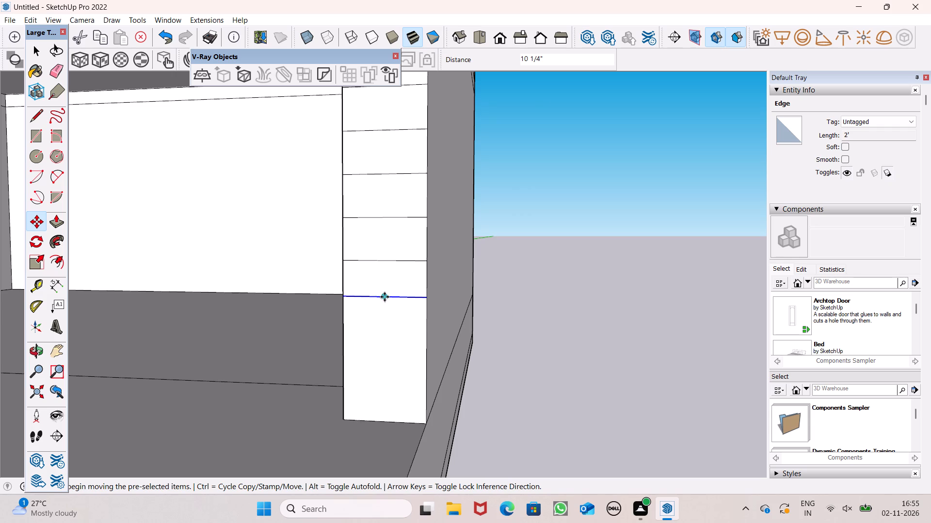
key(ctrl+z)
Copy the right-hand pier's lowest line straight down about 1' and repeat it as an array of 3 copies.
key(space)
click(377, 261)
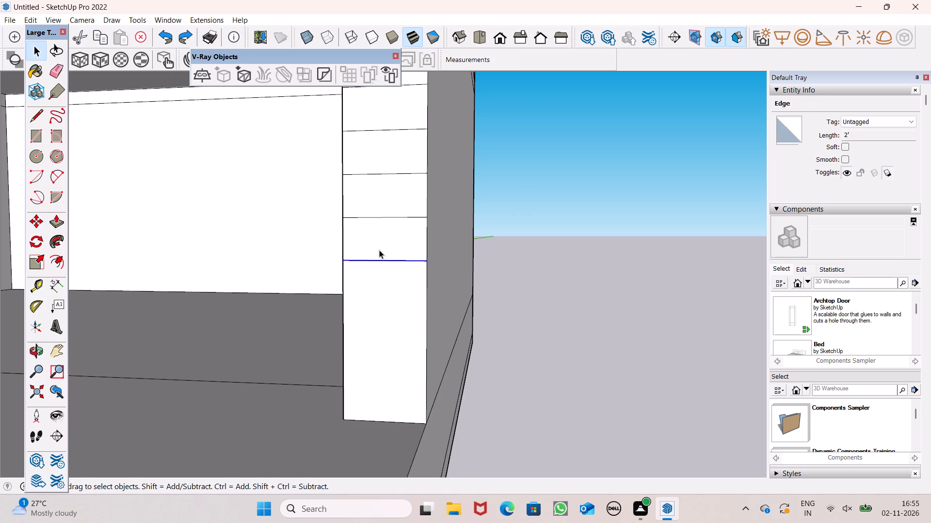
key(m)
key(Return)
drag(383, 258, 381, 304)
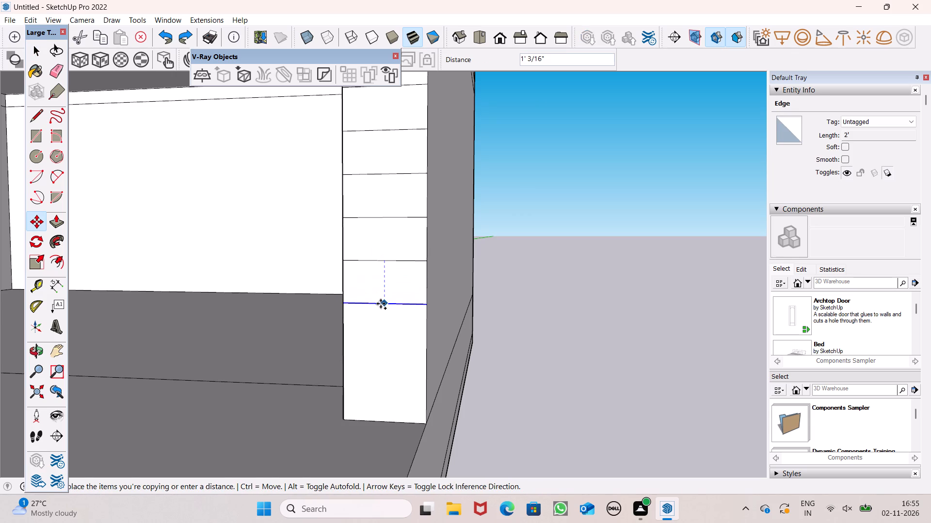
drag(381, 304, 380, 303)
key(shift+asterisk)
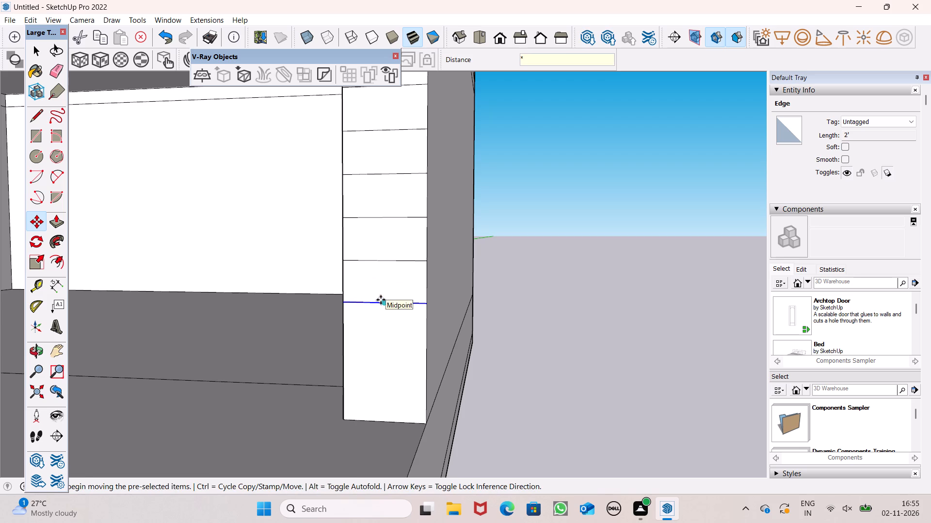
key(3)
key(Return)
key(space)
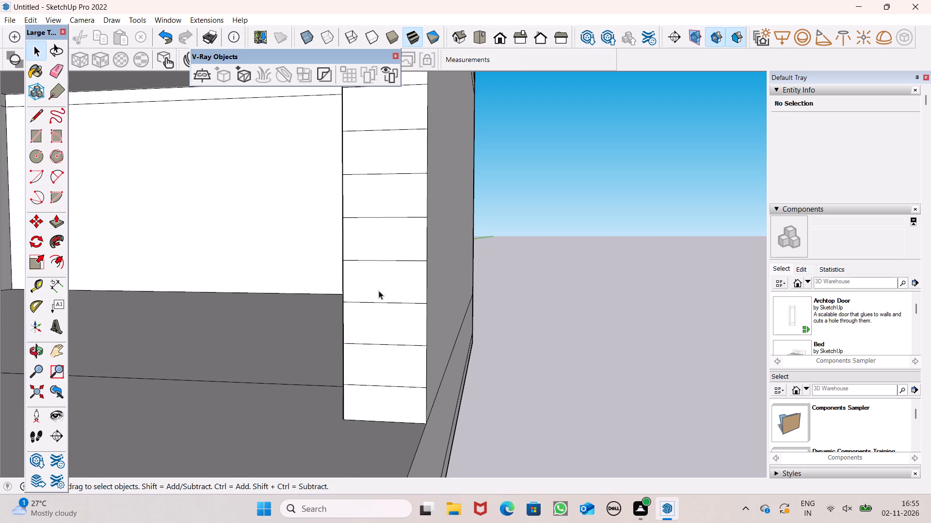
Examine the whole front of the building to check the line pattern on the walls and ground-floor piers.
scroll(353, 279, down, 6)
middle_drag(365, 380, 323, 311)
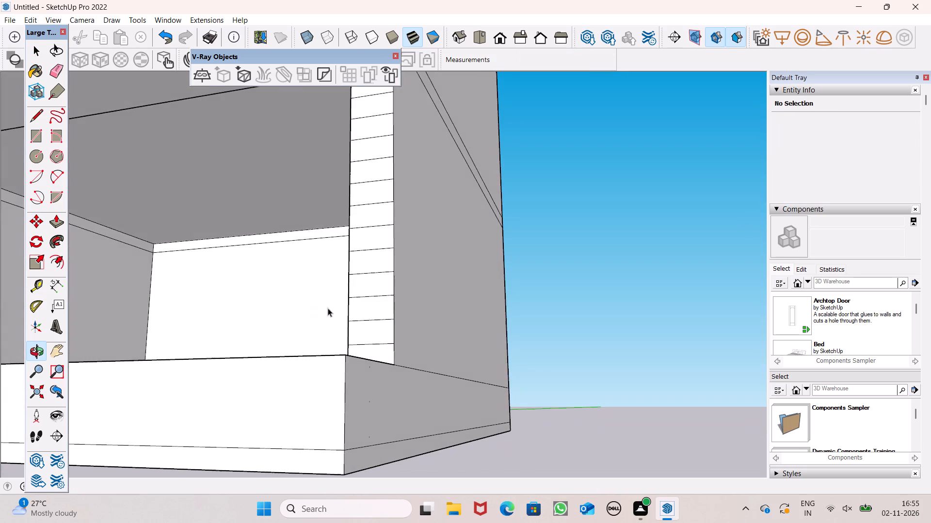
scroll(473, 261, down, 5)
scroll(521, 235, down, 10)
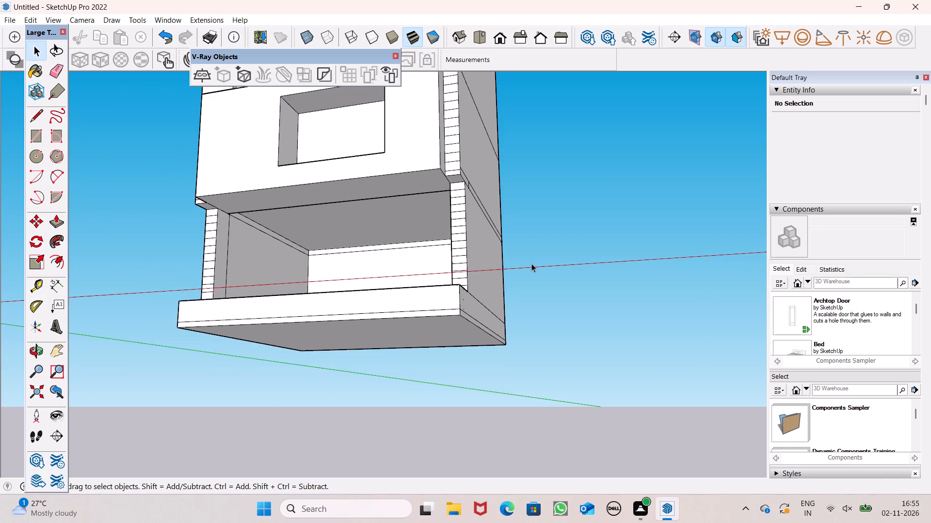
scroll(531, 263, down, 5)
middle_drag(540, 283, 642, 355)
scroll(645, 340, up, 1)
scroll(645, 335, down, 10)
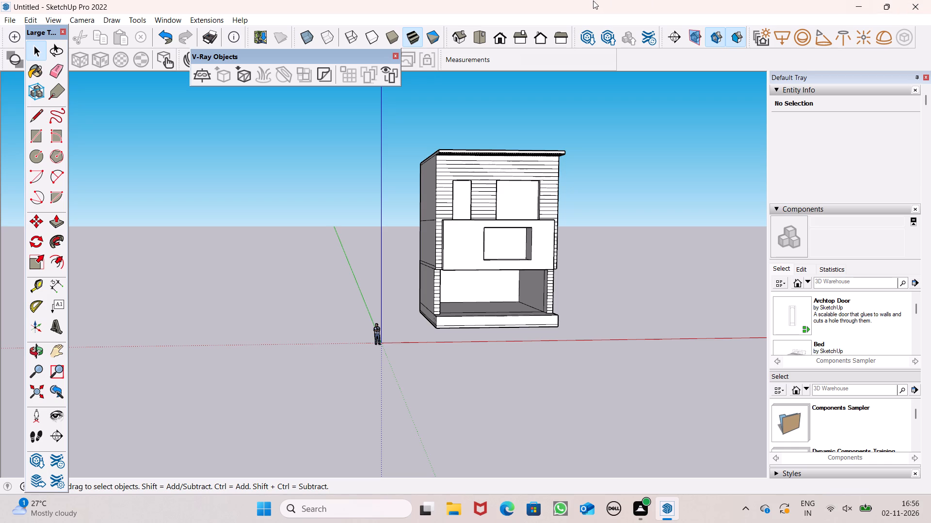
scroll(304, 136, down, 2)
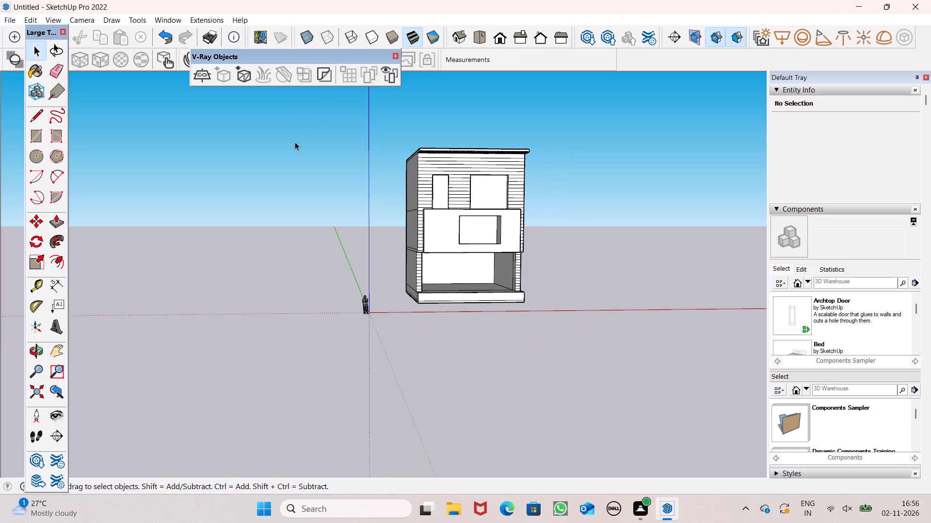
middle_drag(578, 269, 520, 303)
scroll(514, 250, up, 8)
scroll(447, 220, down, 5)
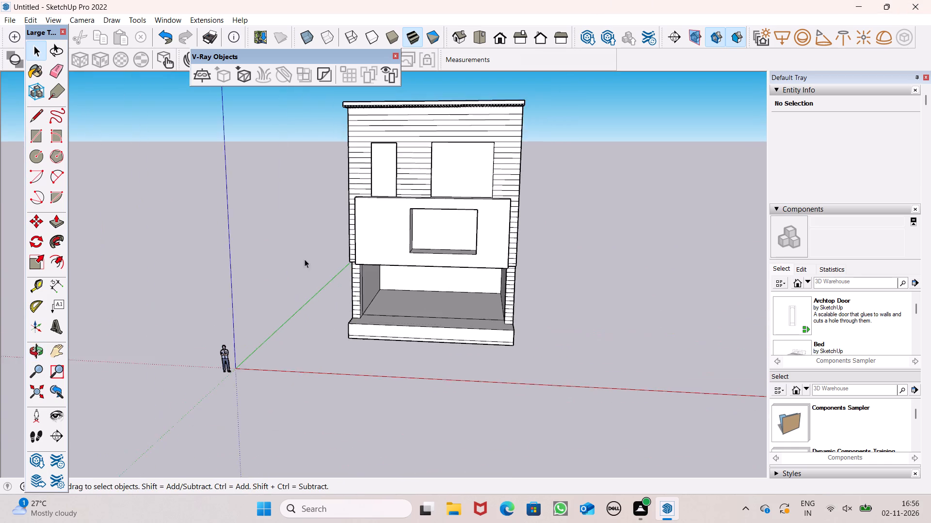
Erase the horizontal floor-division lines above the base plinth on the building's left side wall, including the short leftover segments near the front.
middle_drag(294, 269, 479, 337)
scroll(479, 344, up, 1)
scroll(275, 200, up, 1)
middle_drag(275, 200, 363, 206)
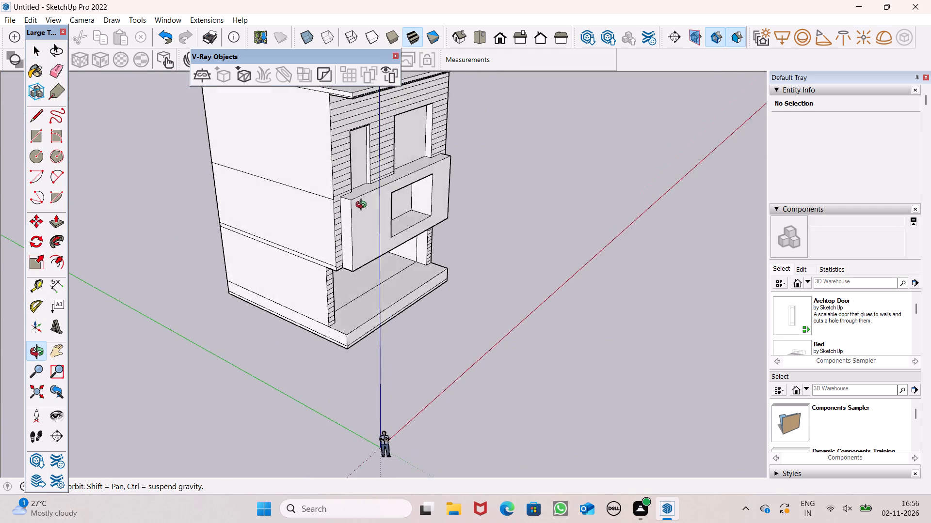
middle_drag(363, 206, 453, 179)
click(48, 68)
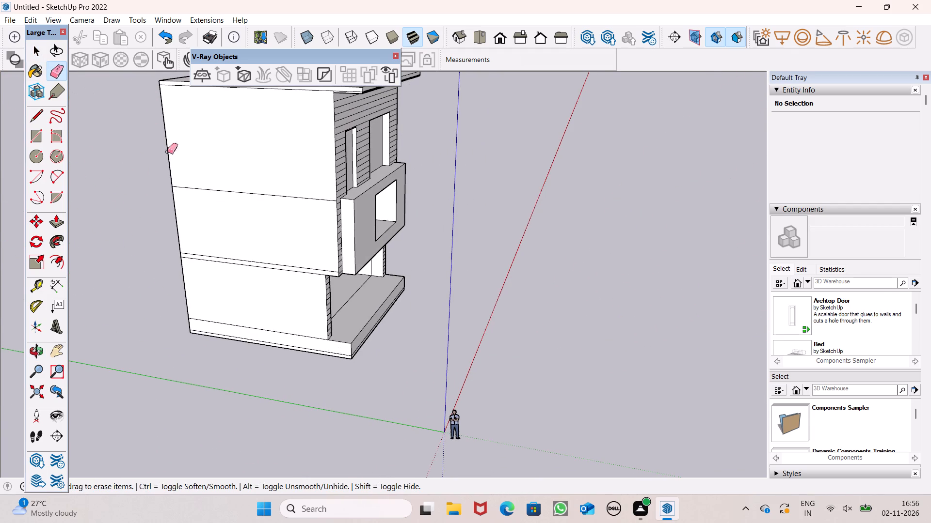
drag(279, 271, 286, 263)
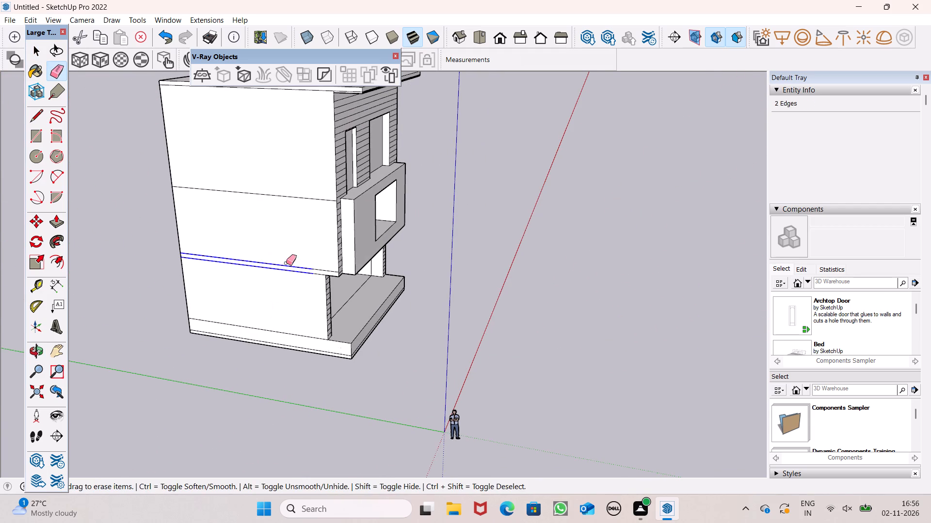
drag(286, 263, 294, 218)
drag(299, 186, 299, 182)
drag(299, 178, 291, 223)
scroll(298, 285, up, 6)
drag(337, 258, 325, 273)
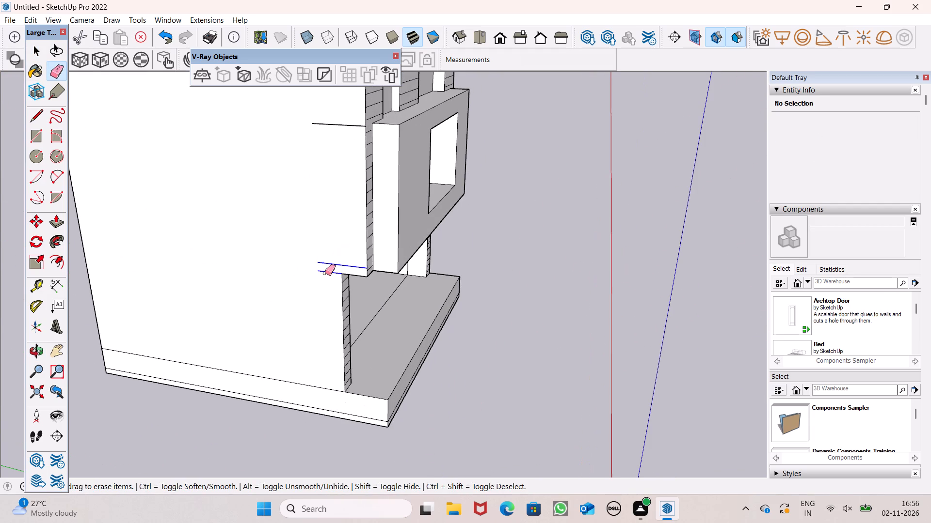
drag(325, 273, 321, 274)
drag(336, 90, 324, 146)
click(329, 123)
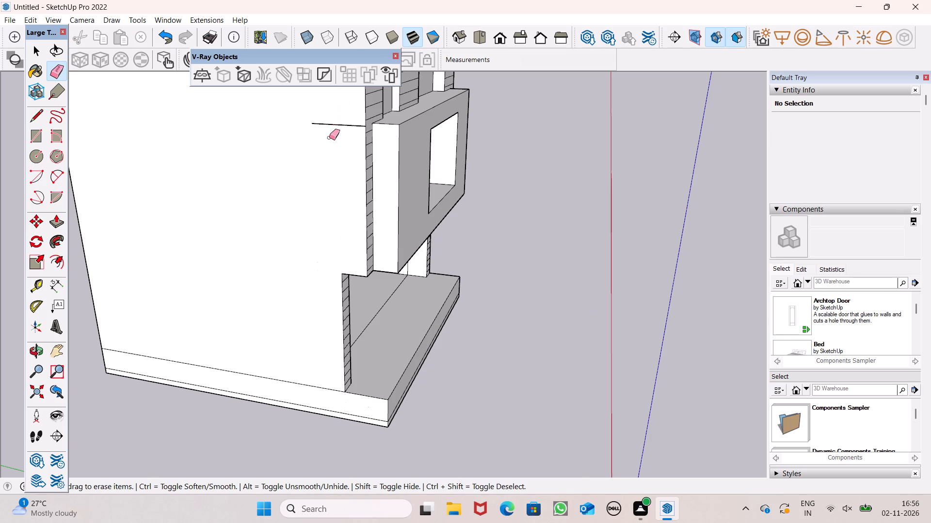
Erase the horizontal floor-division lines above the base plinth on the building's right side wall.
scroll(313, 185, down, 4)
middle_drag(269, 230, 0, 226)
scroll(645, 288, down, 3)
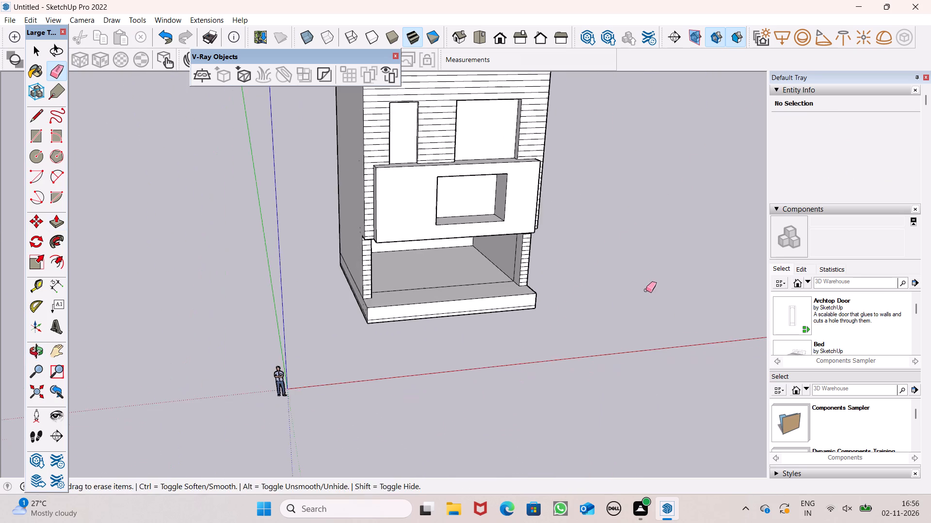
middle_drag(655, 296, 220, 297)
drag(436, 198, 439, 189)
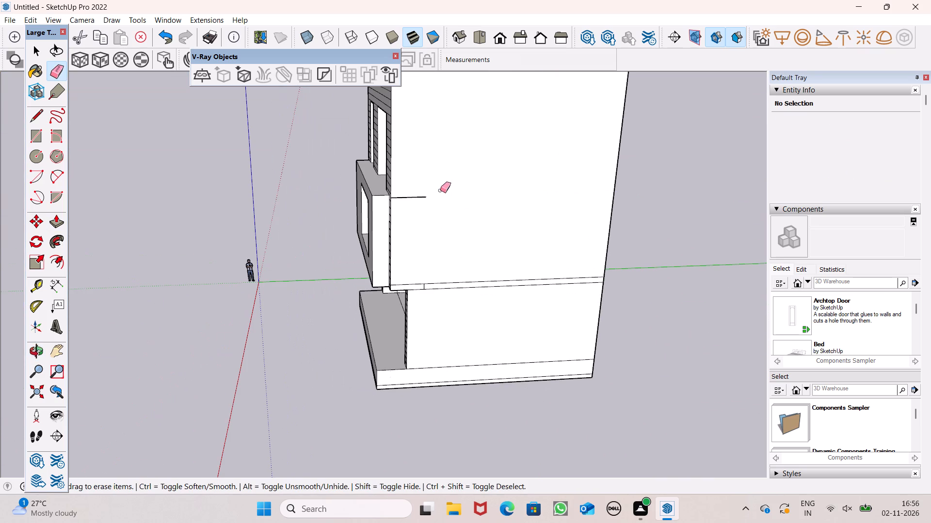
drag(423, 194, 415, 202)
scroll(431, 289, up, 7)
drag(410, 273, 422, 269)
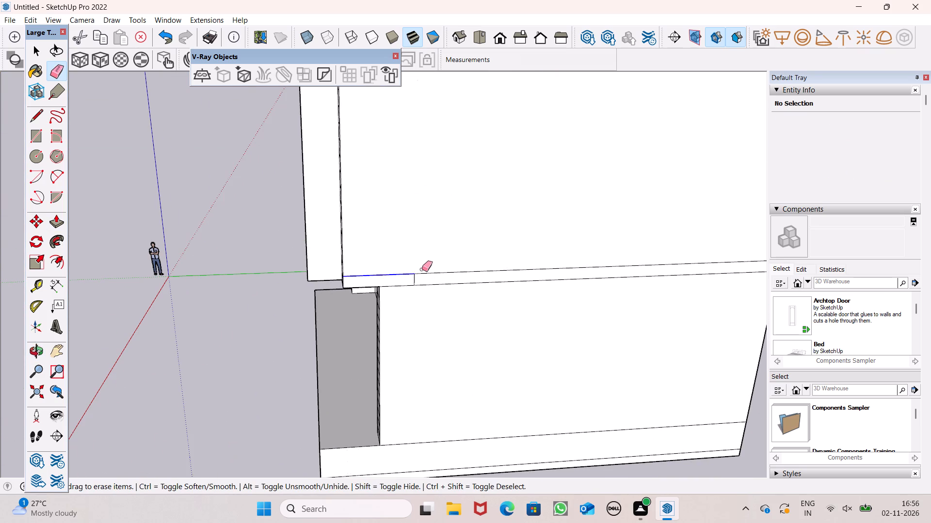
drag(422, 269, 413, 284)
scroll(340, 201, down, 1)
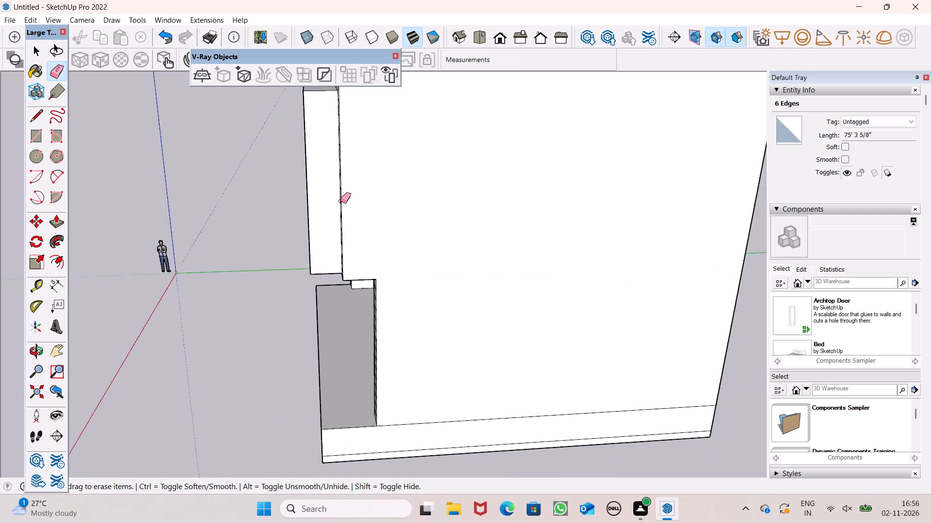
Erase the three horizontal floor-division lines above the base plinth on the building's back wall.
scroll(340, 201, down, 9)
middle_drag(568, 276, 203, 260)
scroll(219, 244, down, 4)
scroll(219, 201, down, 5)
scroll(275, 181, up, 5)
drag(355, 198, 358, 219)
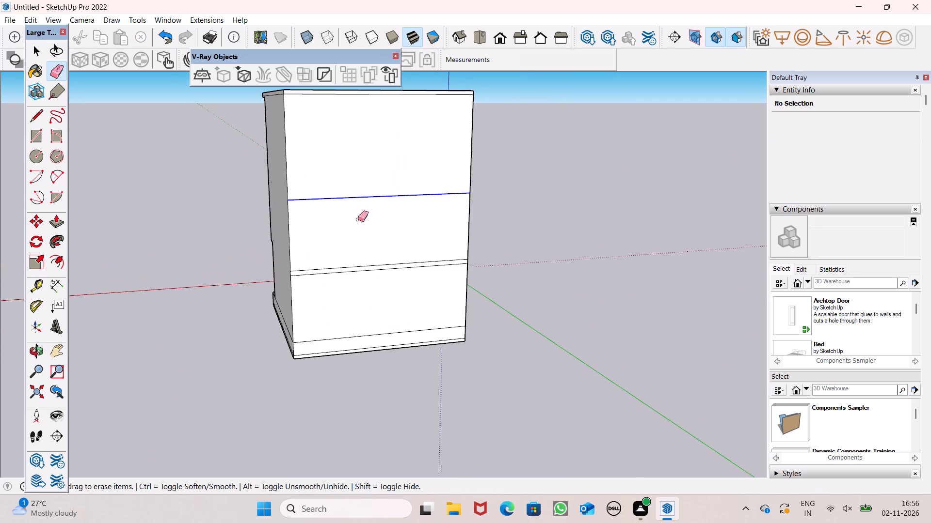
drag(358, 219, 352, 270)
scroll(355, 239, up, 1)
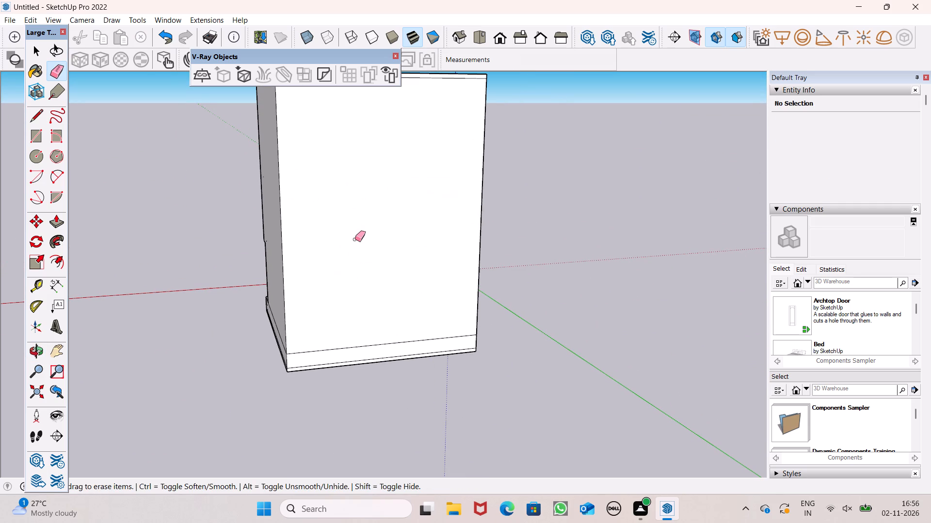
Examine the building from the back, side and front to check the cleaned walls.
scroll(326, 238, down, 1)
middle_drag(360, 243, 147, 303)
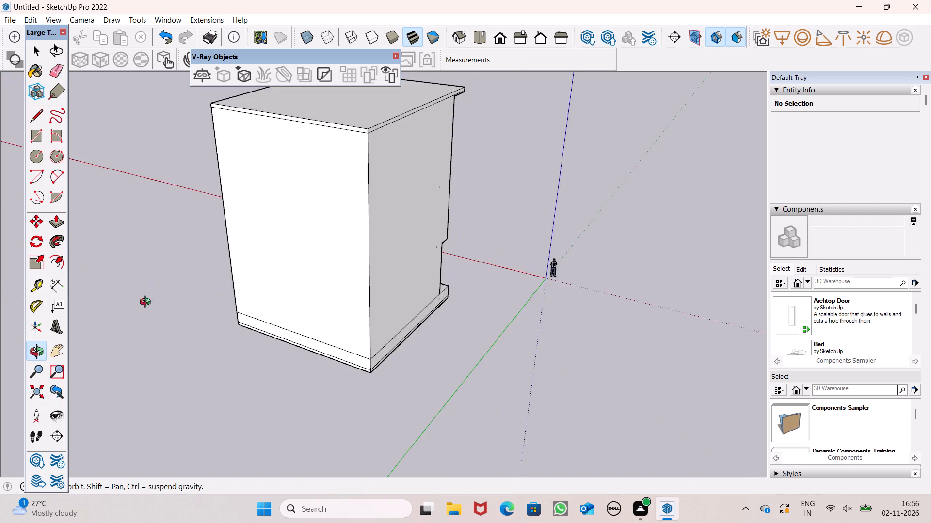
middle_drag(147, 303, 682, 271)
middle_drag(363, 280, 683, 274)
scroll(683, 277, up, 1)
middle_drag(209, 334, 338, 338)
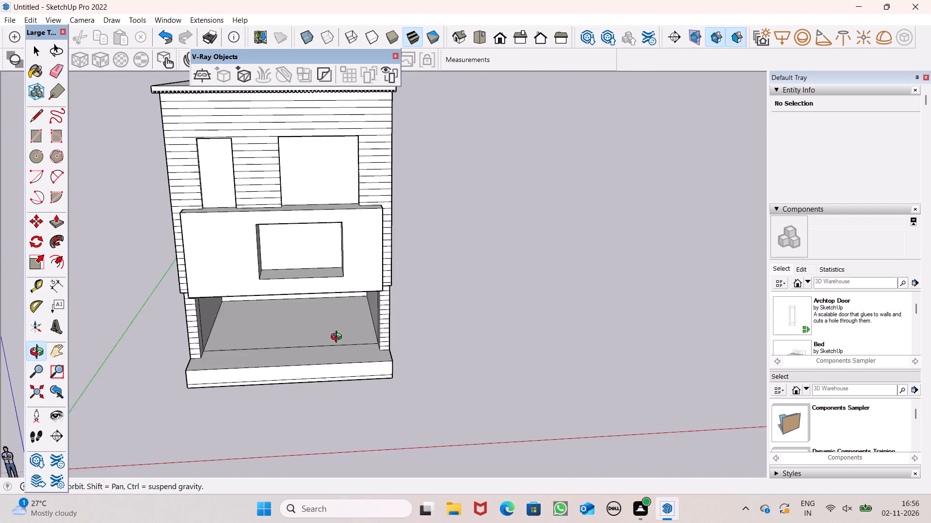
middle_drag(338, 338, 341, 317)
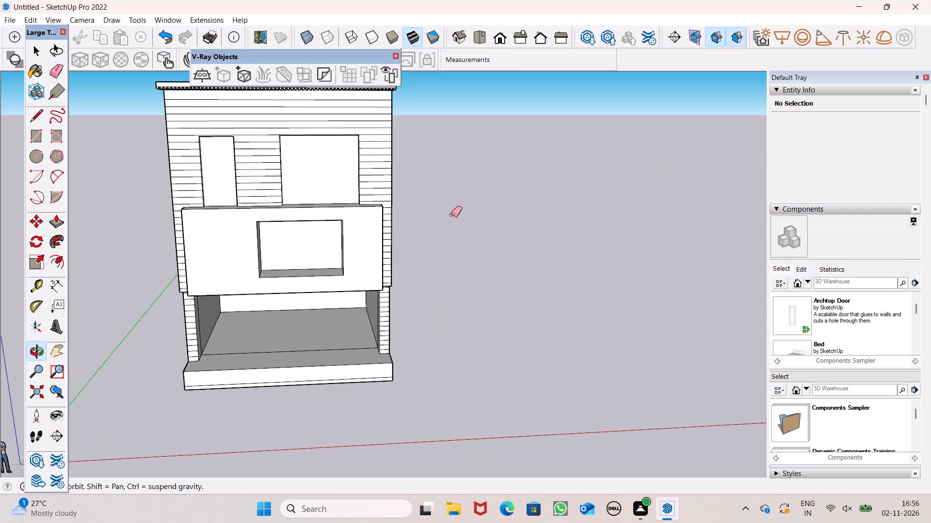
scroll(493, 222, up, 1)
scroll(608, 199, down, 3)
middle_drag(488, 220, 469, 299)
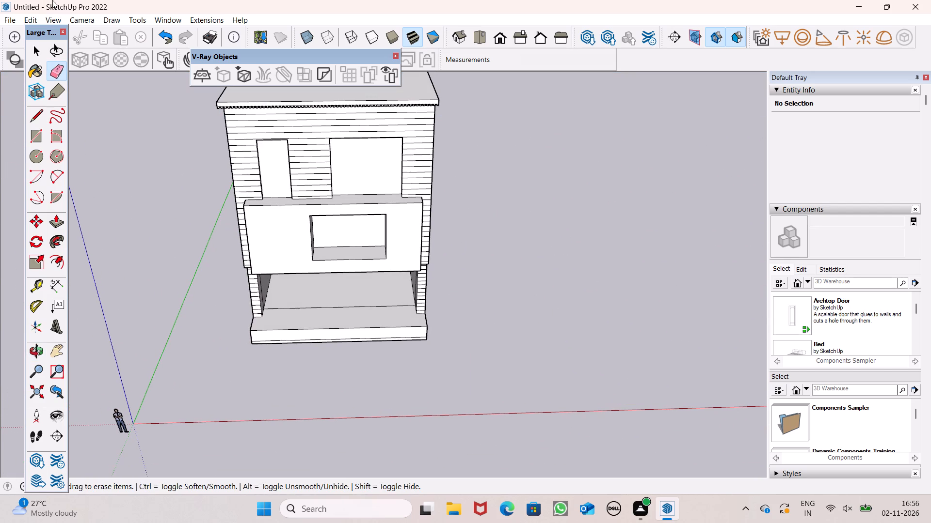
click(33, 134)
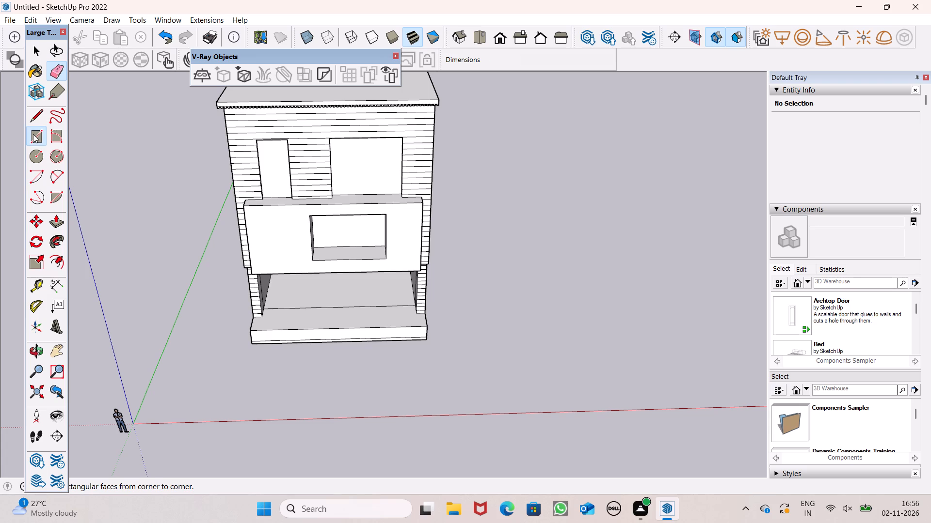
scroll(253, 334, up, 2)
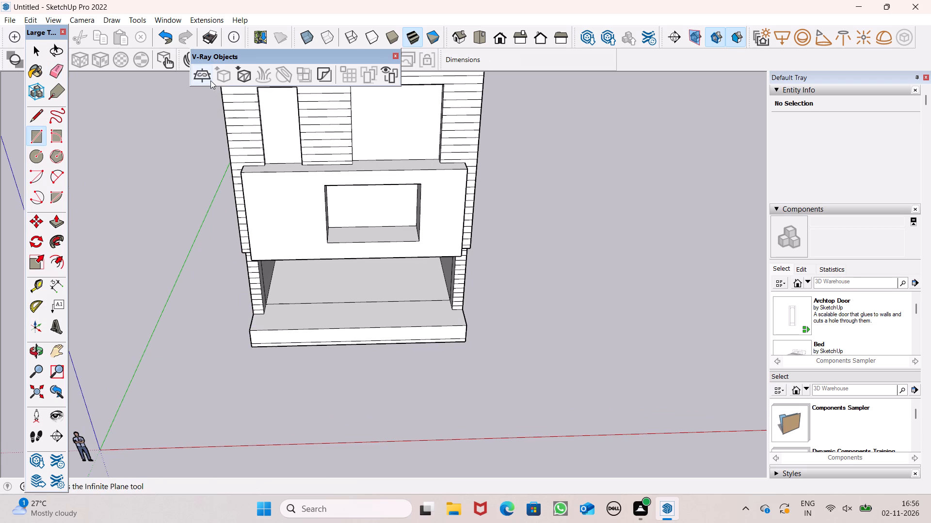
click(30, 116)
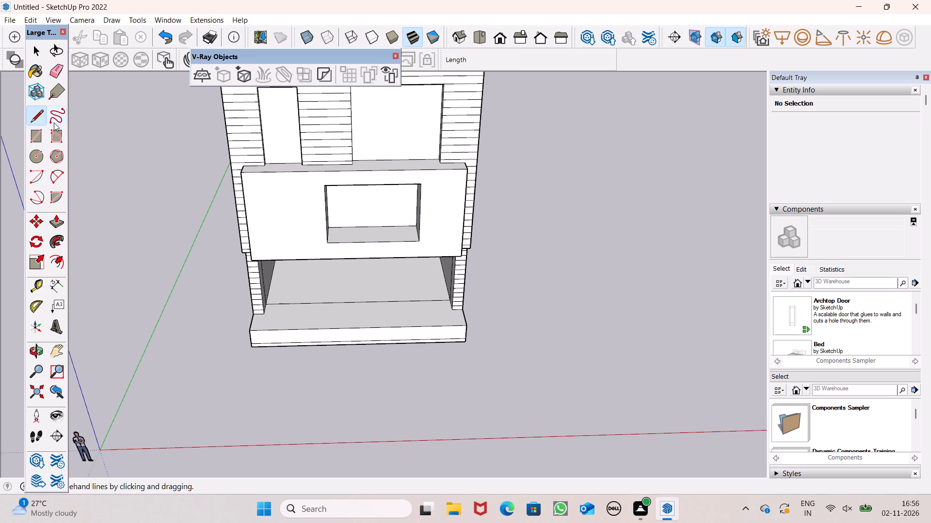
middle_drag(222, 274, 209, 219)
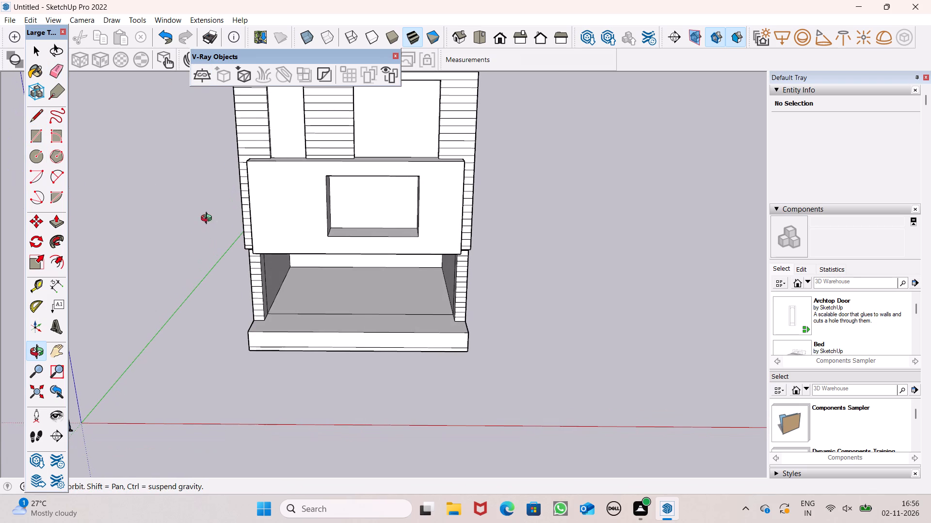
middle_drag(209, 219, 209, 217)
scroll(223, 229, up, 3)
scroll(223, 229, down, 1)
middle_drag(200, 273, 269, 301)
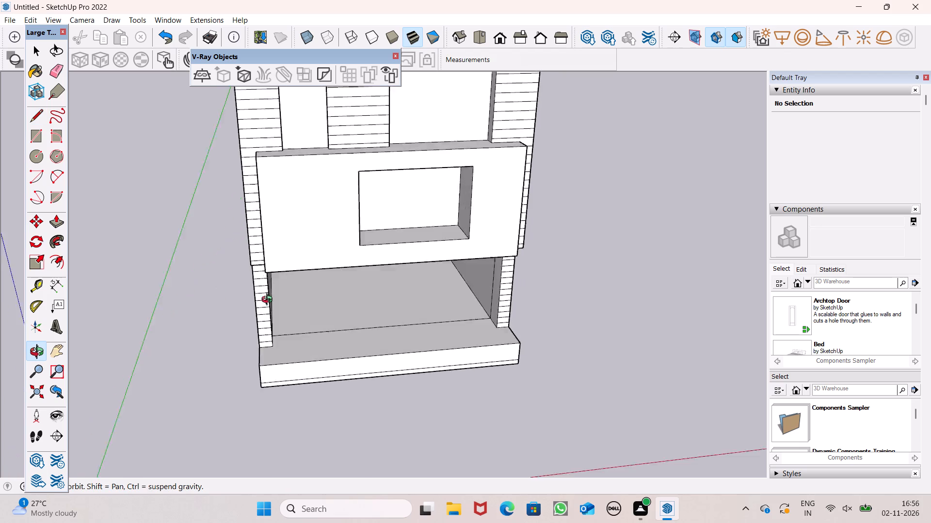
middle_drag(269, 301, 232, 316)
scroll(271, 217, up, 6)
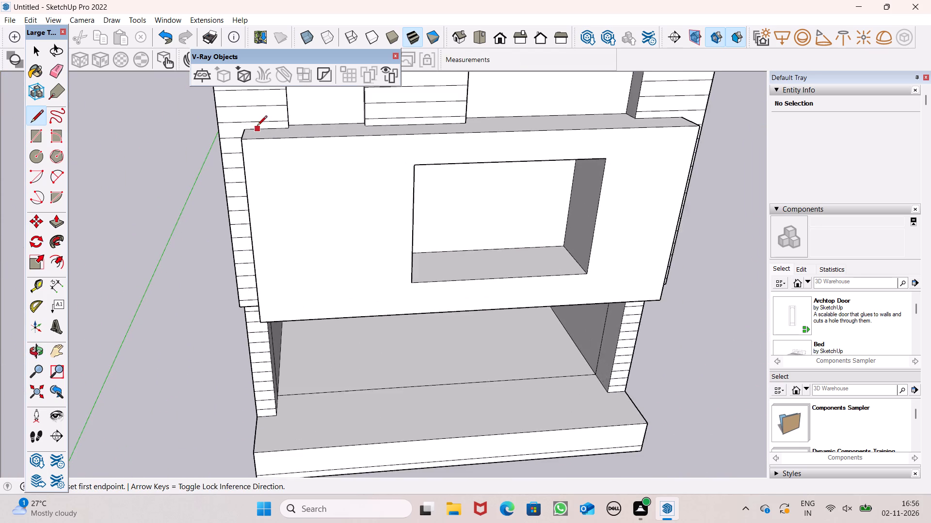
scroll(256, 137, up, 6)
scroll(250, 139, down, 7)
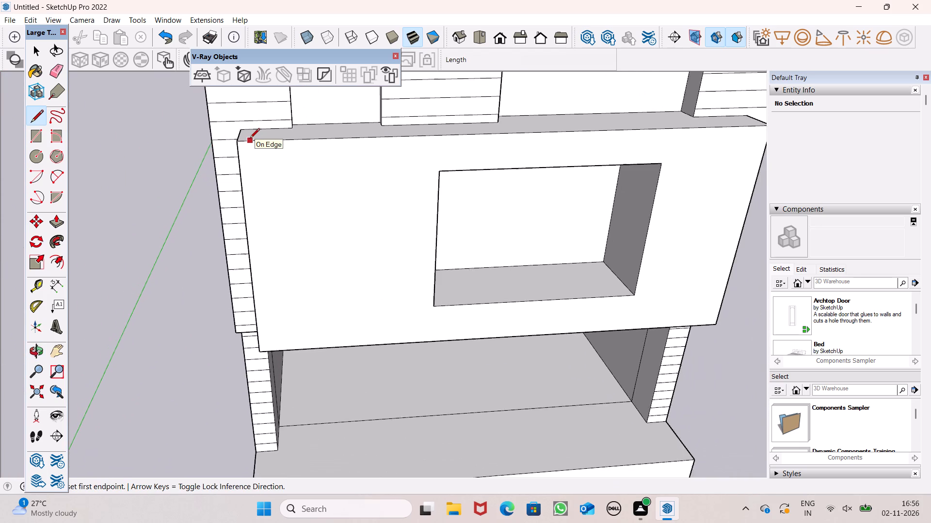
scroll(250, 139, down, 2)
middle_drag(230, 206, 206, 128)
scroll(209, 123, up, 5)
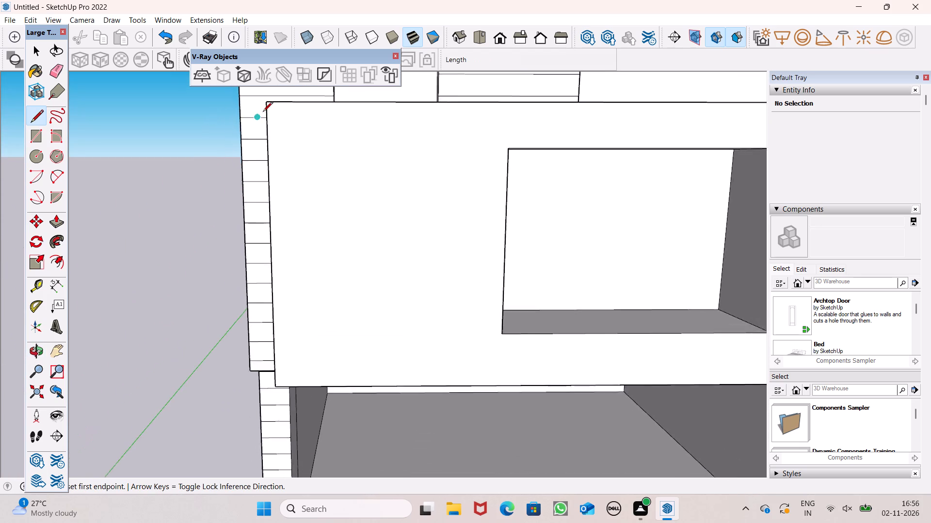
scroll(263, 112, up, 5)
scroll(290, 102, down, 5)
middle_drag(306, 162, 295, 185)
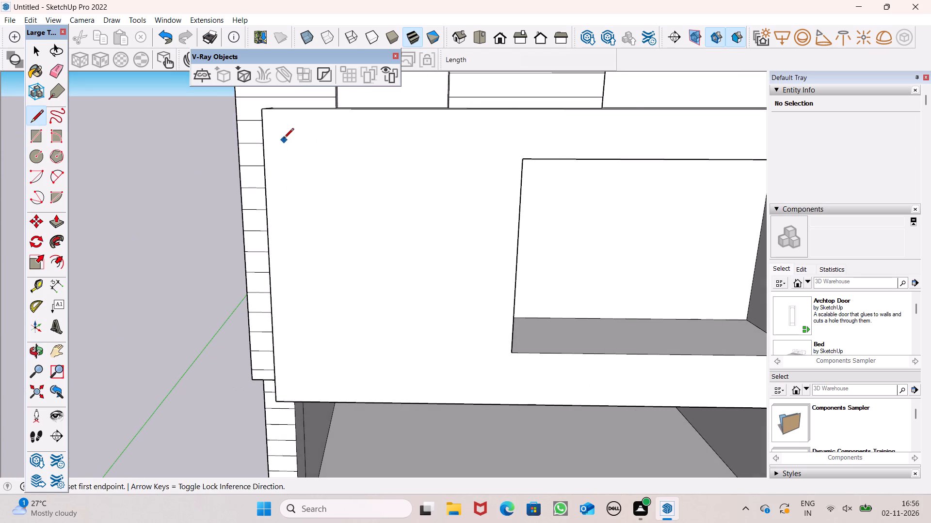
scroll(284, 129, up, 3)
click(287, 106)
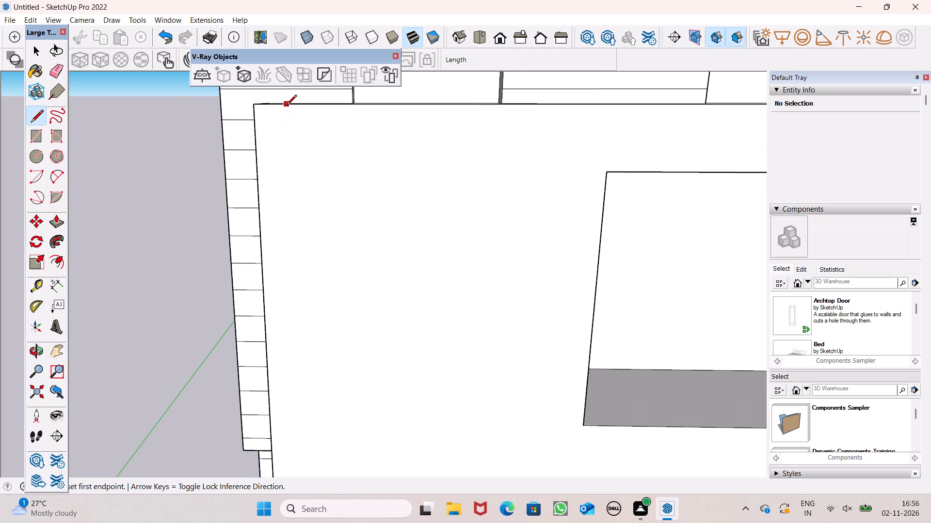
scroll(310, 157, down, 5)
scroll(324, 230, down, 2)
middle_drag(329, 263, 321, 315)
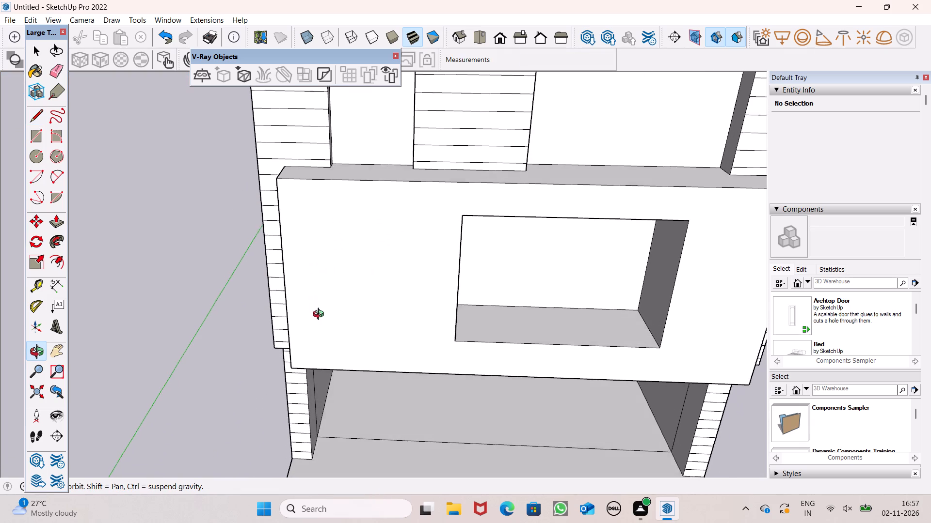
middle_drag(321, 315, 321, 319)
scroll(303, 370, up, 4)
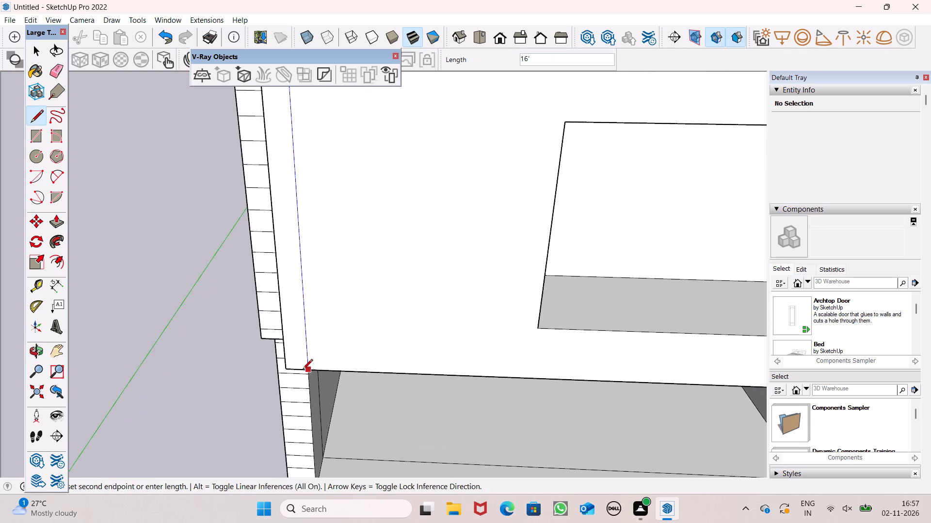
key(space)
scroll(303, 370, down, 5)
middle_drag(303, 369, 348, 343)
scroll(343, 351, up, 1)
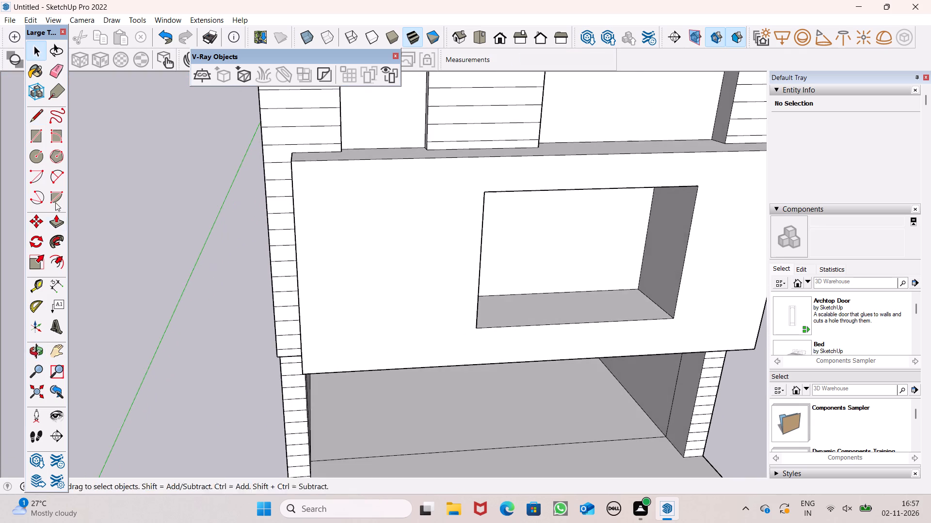
Draw a vertical line 16' long on the projecting box's front face, from top edge to bottom edge, close to its left side.
click(39, 115)
middle_drag(284, 187, 277, 194)
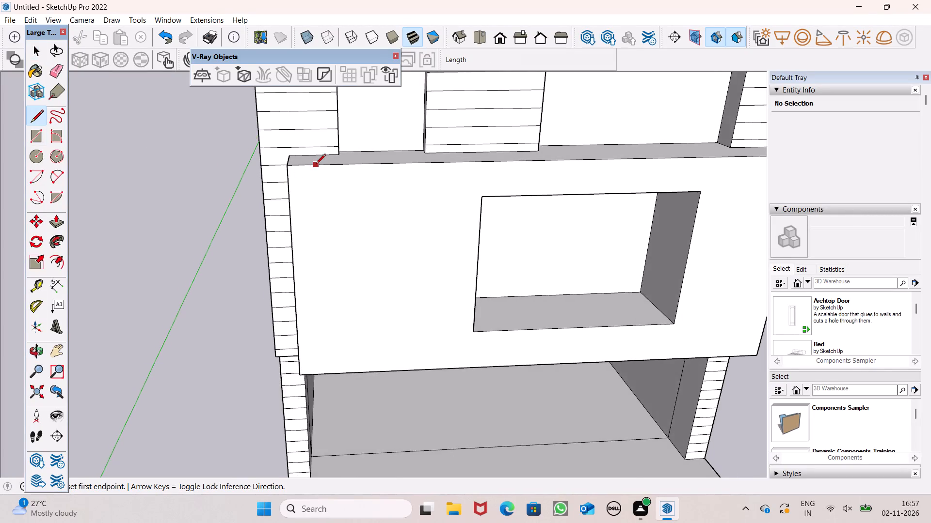
scroll(316, 164, up, 10)
click(281, 161)
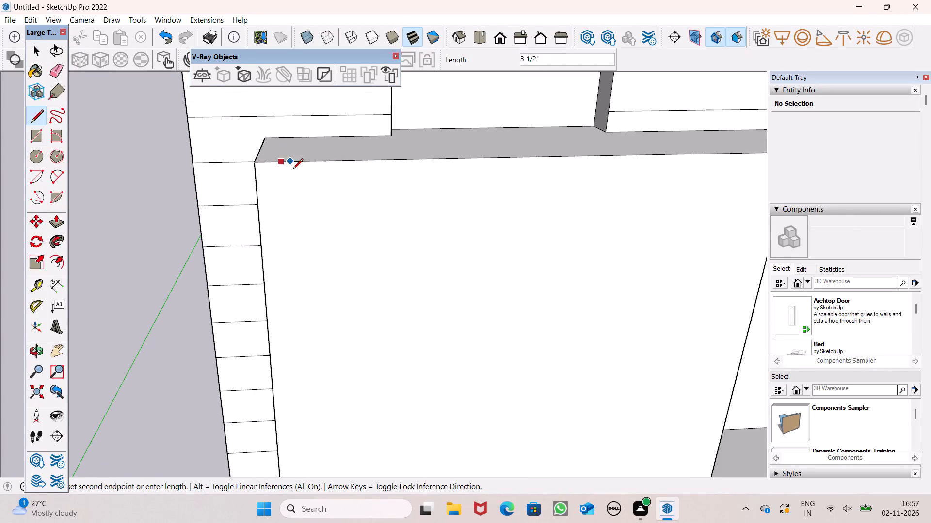
scroll(294, 172, down, 6)
scroll(300, 227, down, 4)
scroll(311, 399, up, 3)
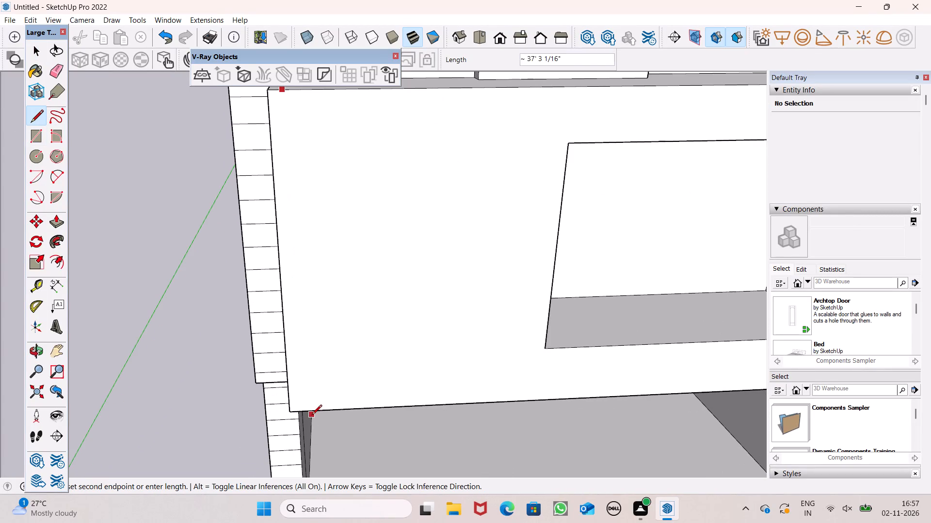
click(304, 411)
scroll(260, 412, down, 7)
scroll(289, 310, up, 7)
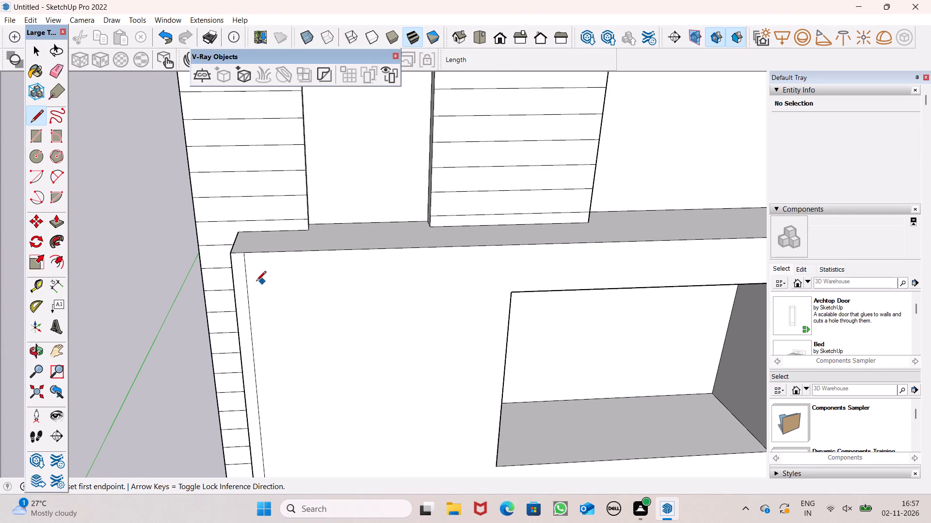
key(space)
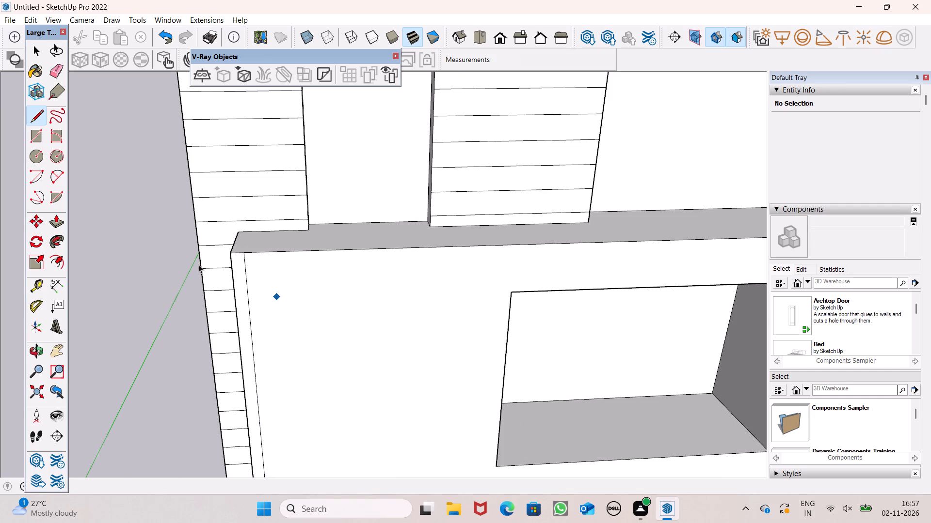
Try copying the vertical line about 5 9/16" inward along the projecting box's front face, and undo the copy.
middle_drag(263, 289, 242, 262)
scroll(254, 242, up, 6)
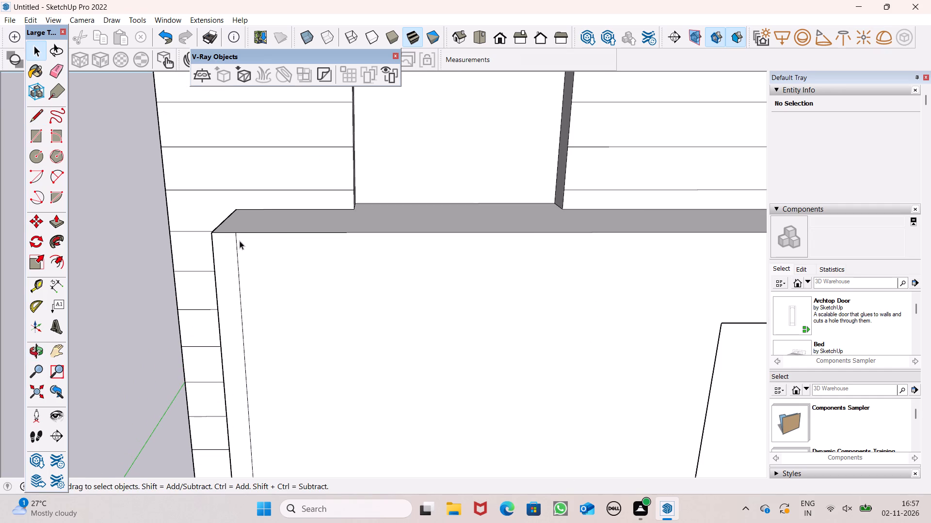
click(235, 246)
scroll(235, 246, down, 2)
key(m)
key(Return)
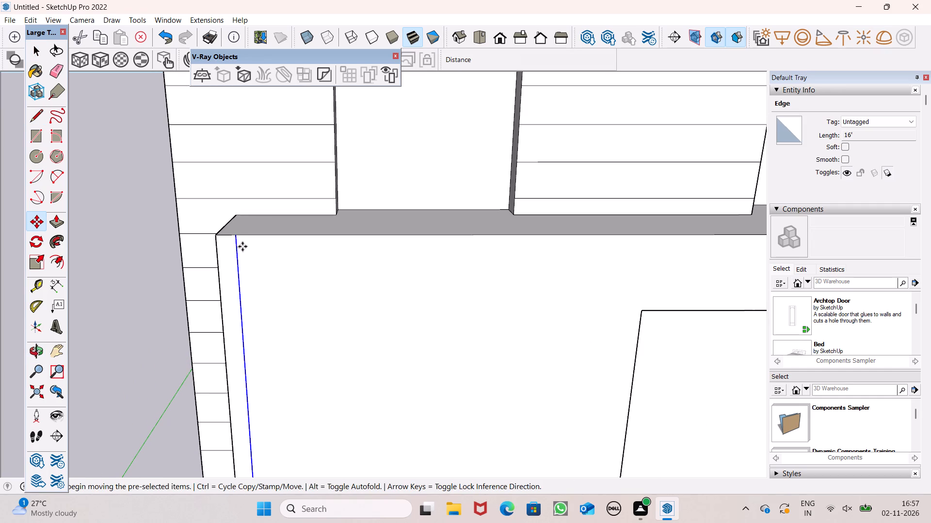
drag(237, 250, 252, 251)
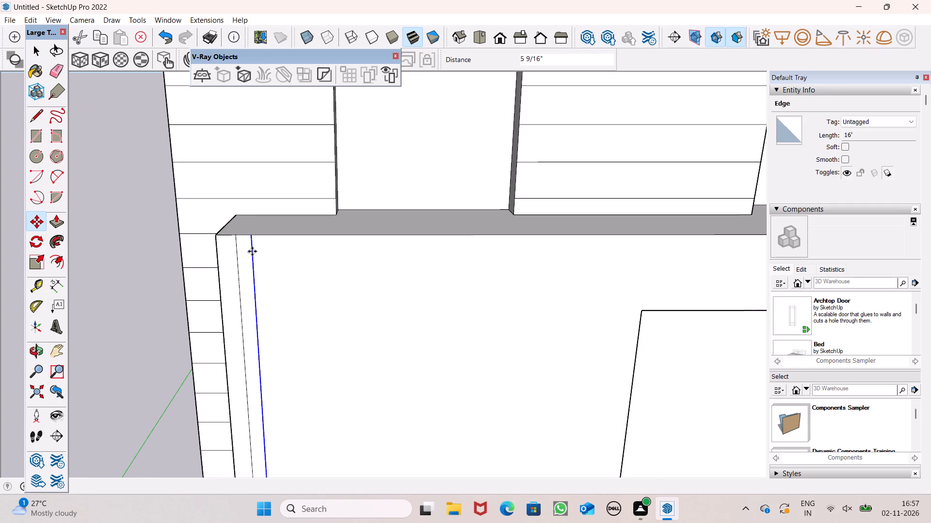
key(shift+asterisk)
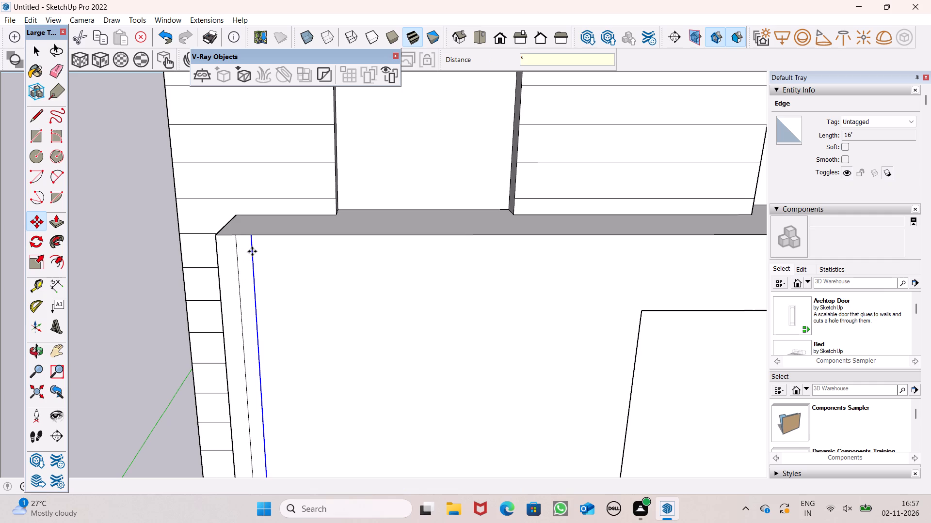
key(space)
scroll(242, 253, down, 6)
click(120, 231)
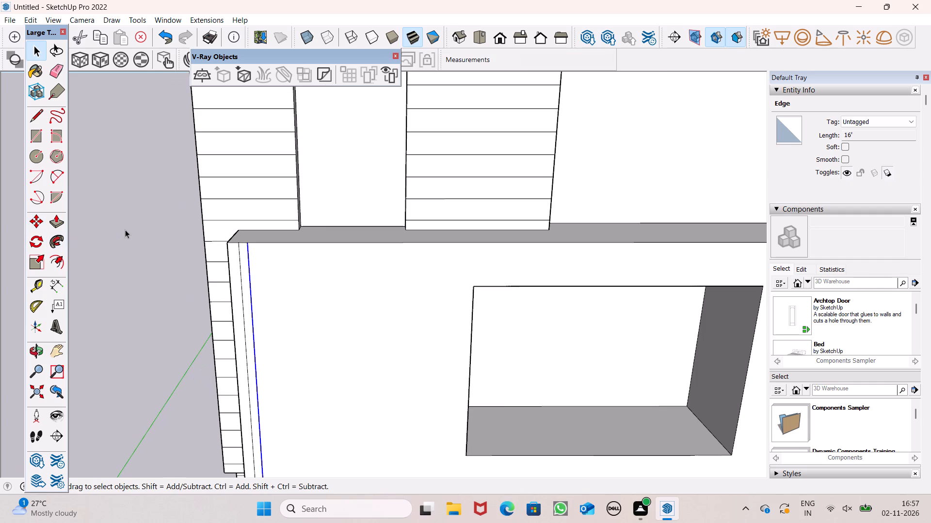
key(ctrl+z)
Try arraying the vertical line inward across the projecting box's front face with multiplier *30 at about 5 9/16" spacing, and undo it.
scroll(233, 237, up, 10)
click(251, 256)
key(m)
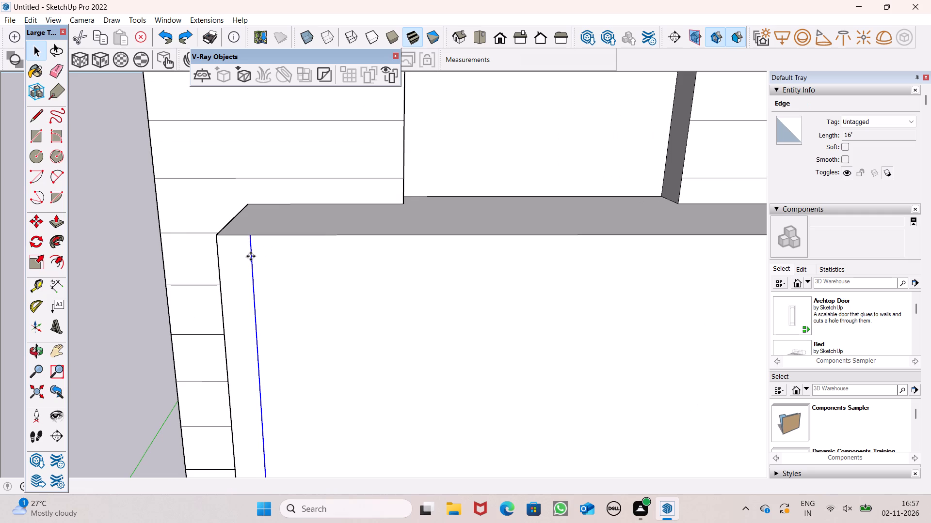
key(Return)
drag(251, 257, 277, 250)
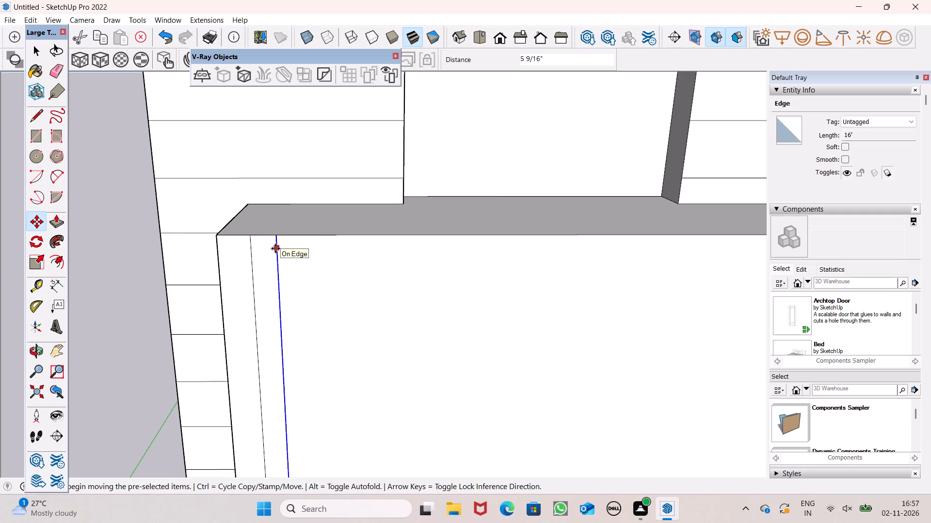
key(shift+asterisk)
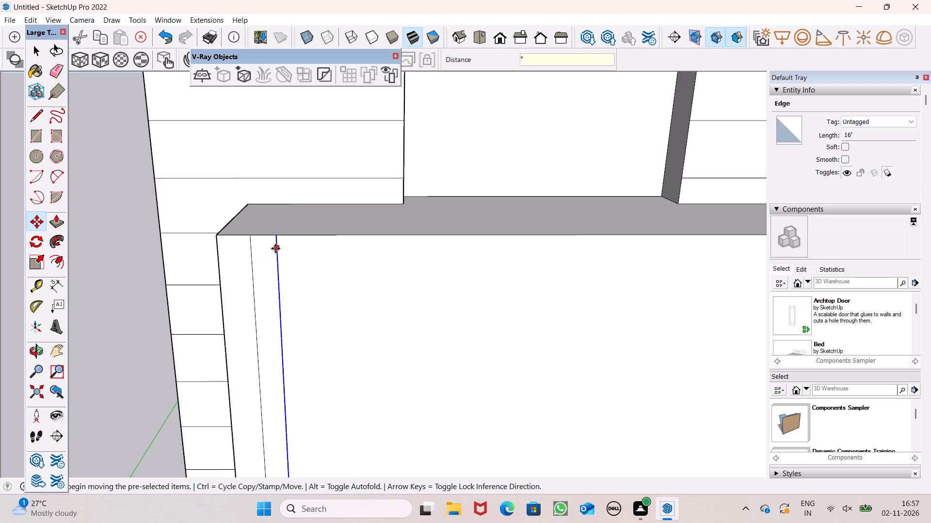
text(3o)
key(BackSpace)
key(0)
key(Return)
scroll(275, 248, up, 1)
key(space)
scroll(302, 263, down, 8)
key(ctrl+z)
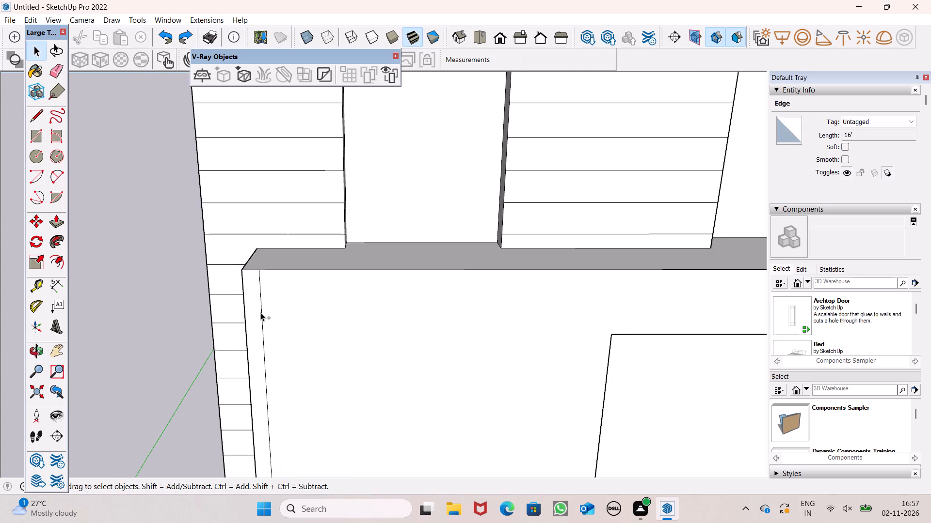
Copy the 16' vertical line about 7 7/8" inward along the projecting box's front face and array it with multiplier *50.
scroll(248, 316, up, 6)
click(271, 309)
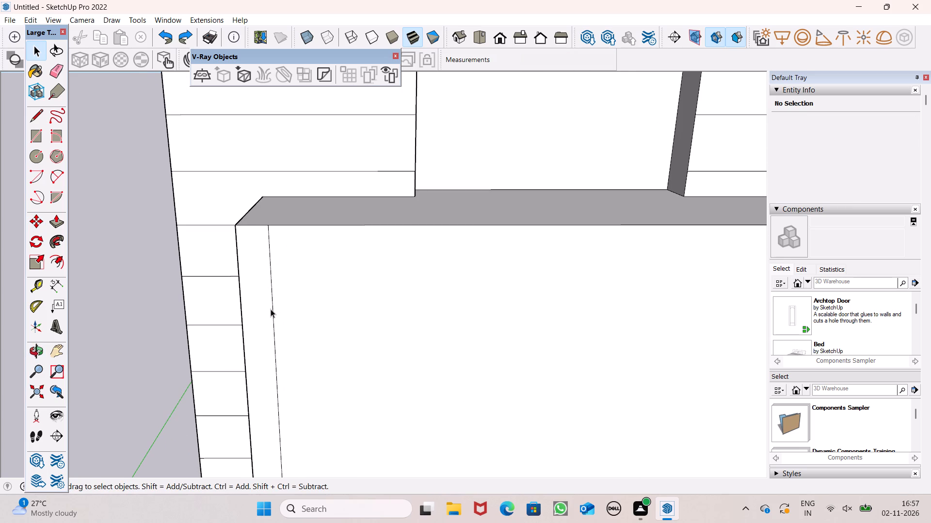
click(94, 201)
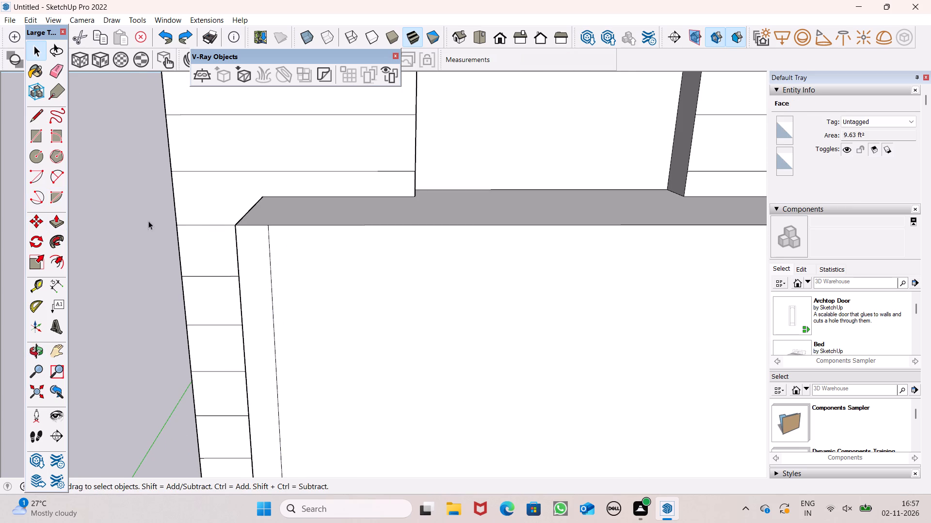
scroll(267, 229, up, 5)
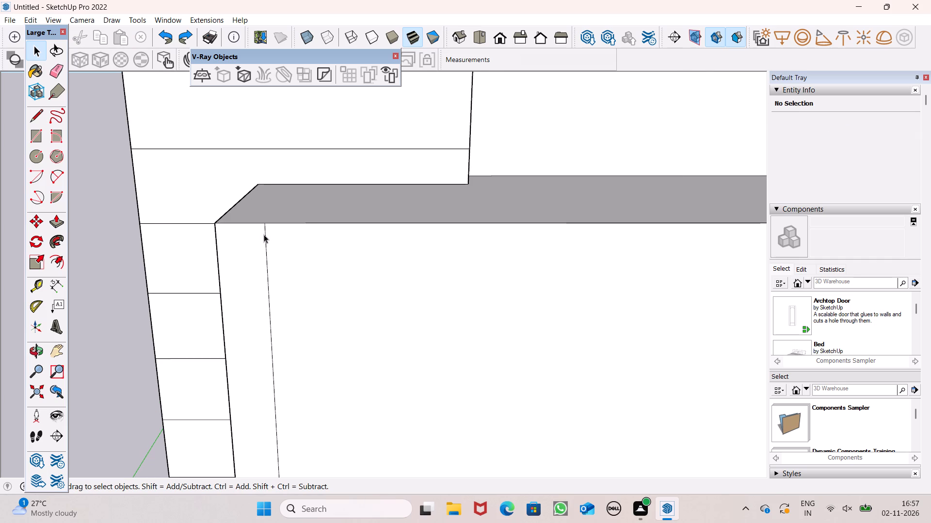
click(265, 233)
key(m)
key(Return)
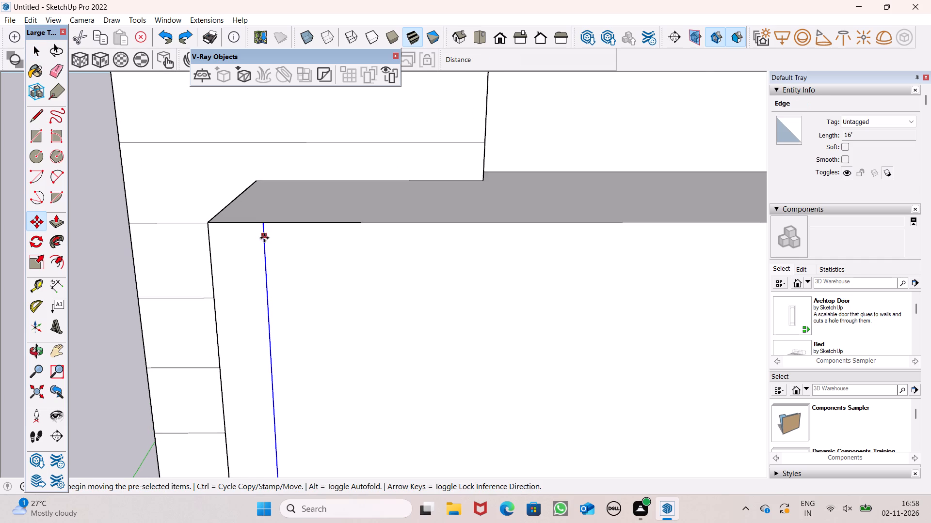
drag(263, 245, 324, 246)
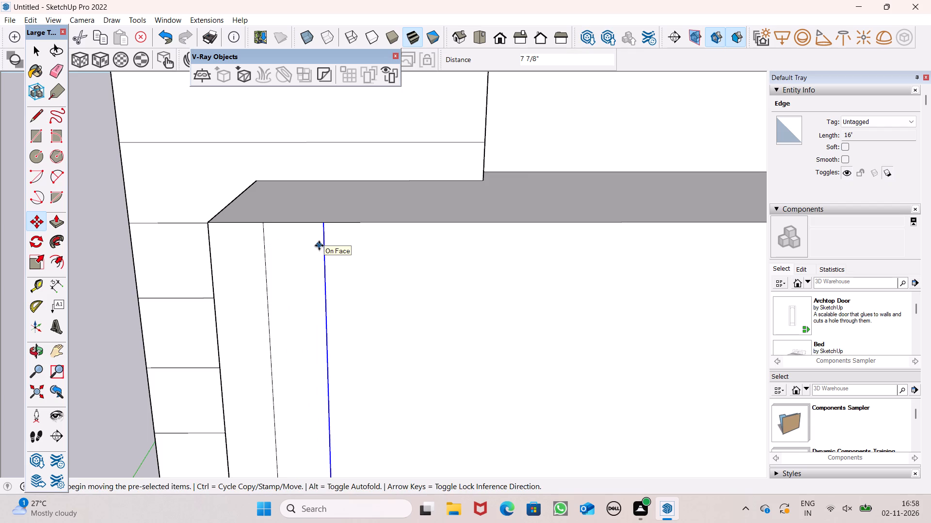
key(shift+asterisk)
key(1)
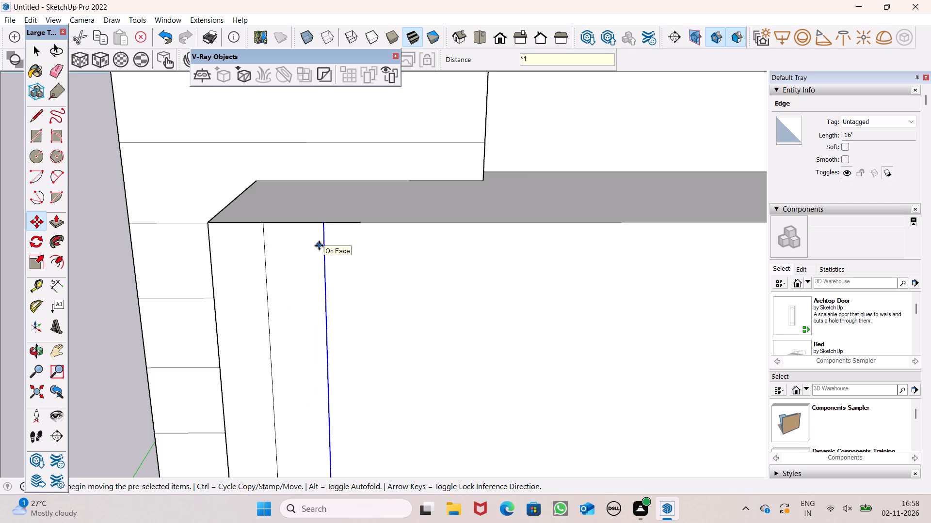
key(BackSpace)
key(5)
key(0)
key(Return)
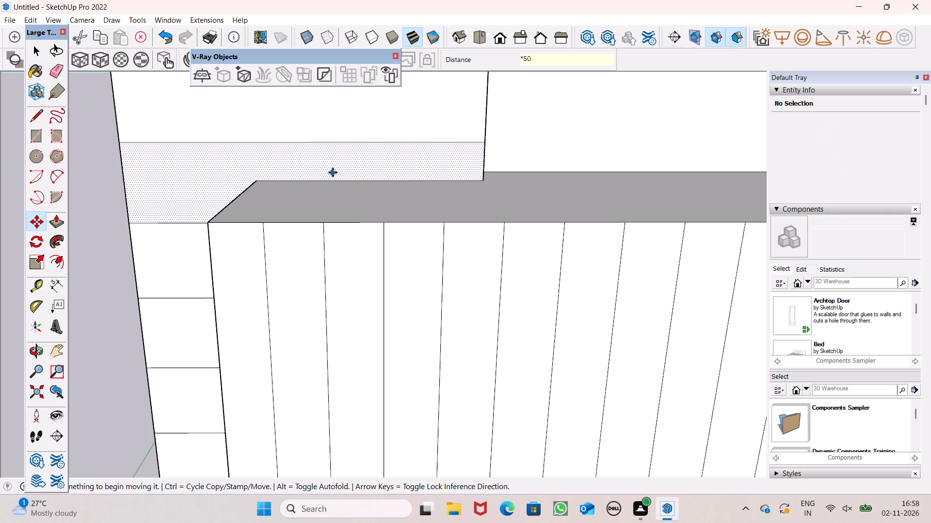
Examine how the arrayed vertical lines cover the projecting box's front face and its window opening.
scroll(325, 199, down, 6)
scroll(219, 224, down, 8)
scroll(259, 284, down, 3)
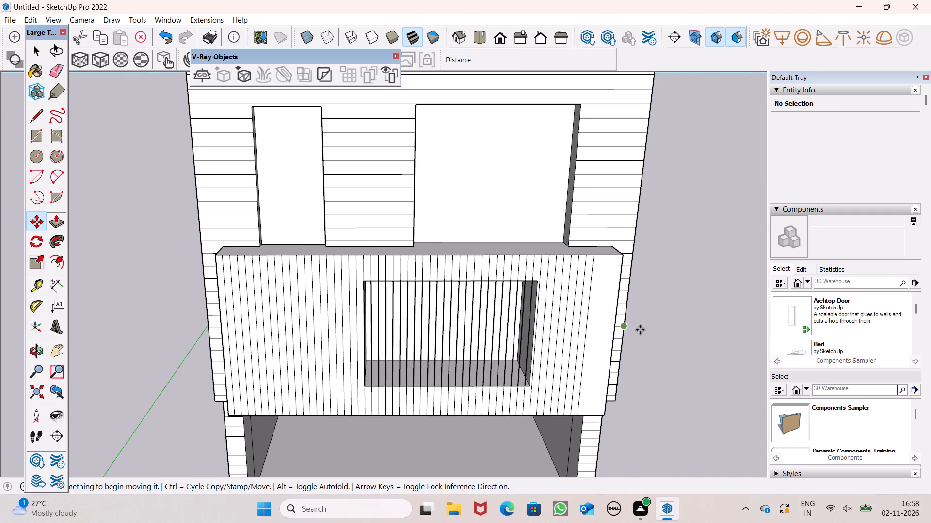
scroll(676, 328, up, 1)
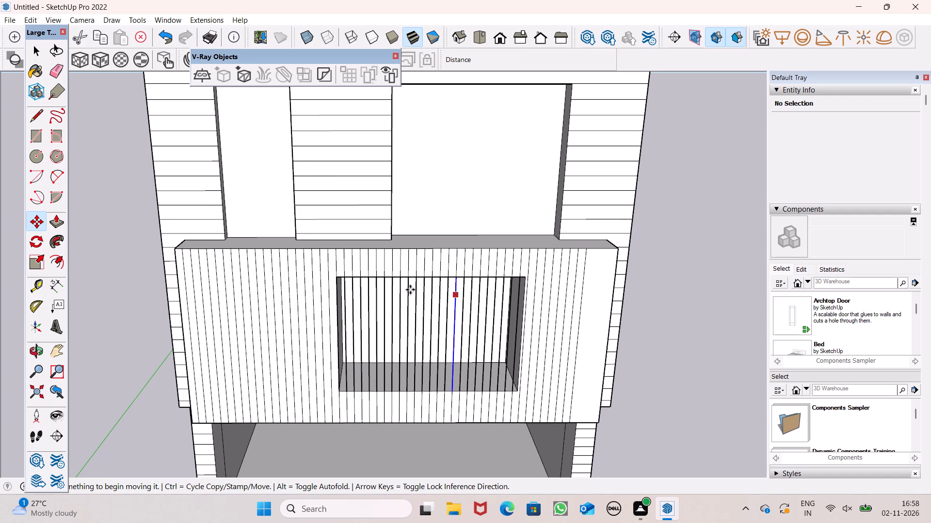
scroll(390, 290, down, 2)
key(space)
scroll(622, 313, up, 8)
scroll(407, 224, down, 3)
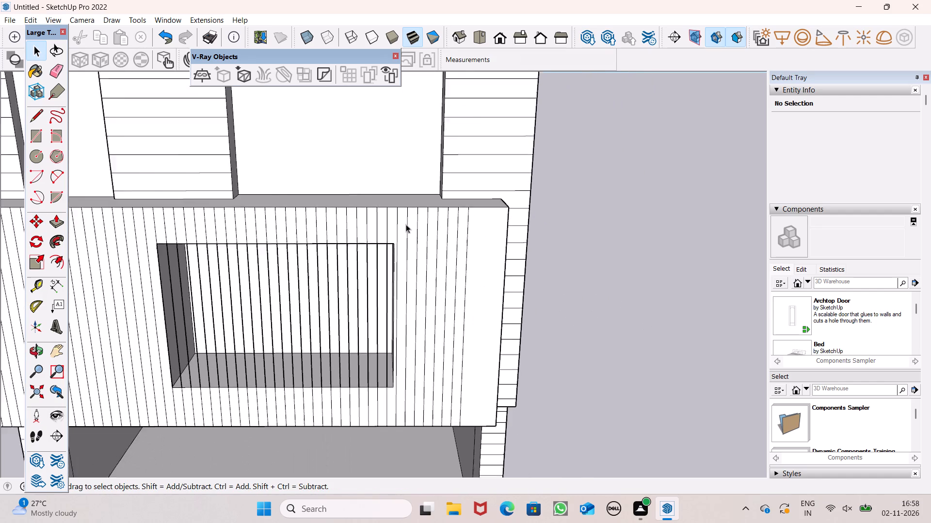
scroll(406, 224, down, 2)
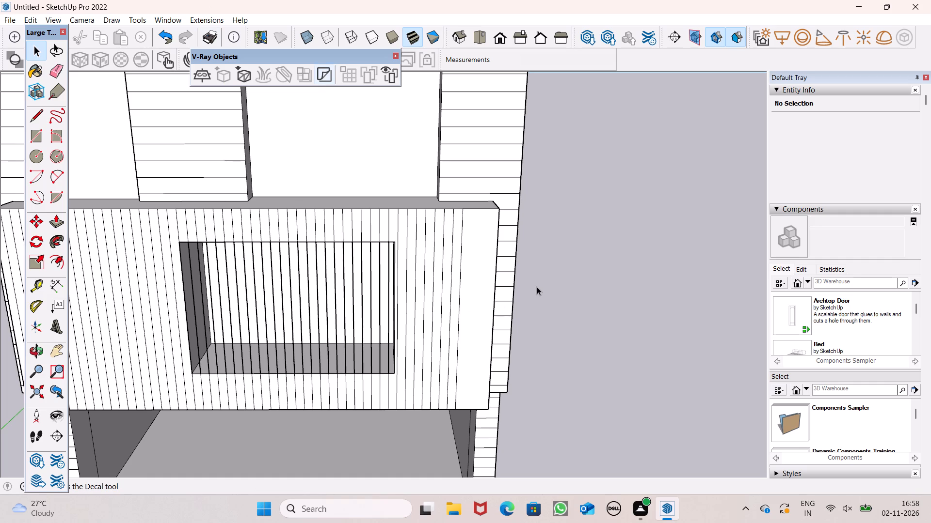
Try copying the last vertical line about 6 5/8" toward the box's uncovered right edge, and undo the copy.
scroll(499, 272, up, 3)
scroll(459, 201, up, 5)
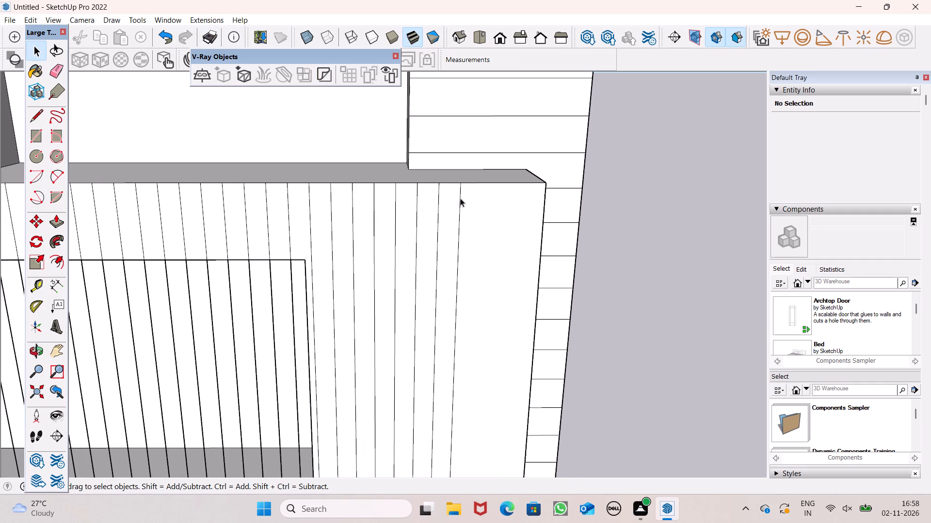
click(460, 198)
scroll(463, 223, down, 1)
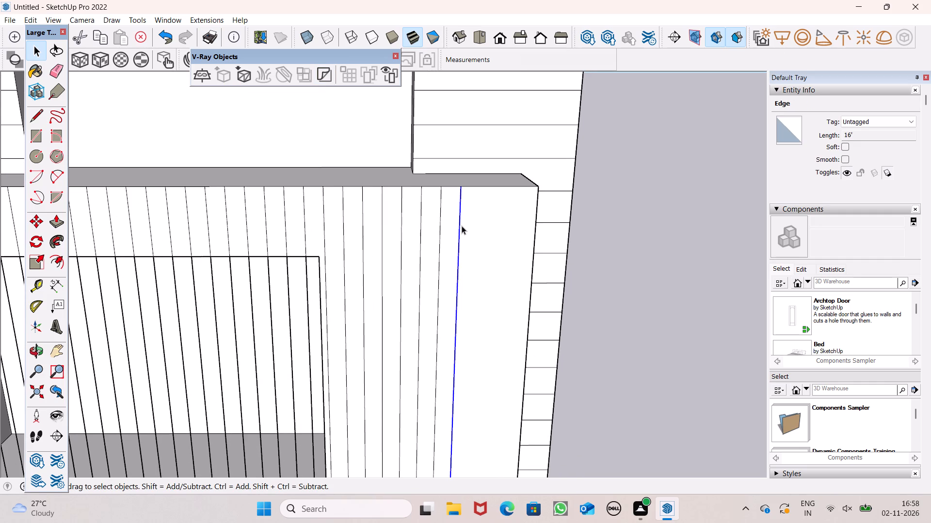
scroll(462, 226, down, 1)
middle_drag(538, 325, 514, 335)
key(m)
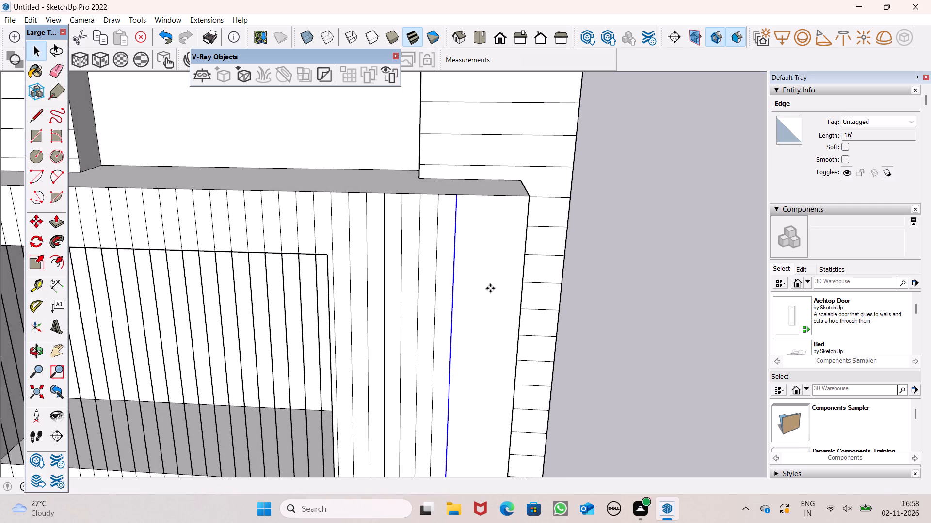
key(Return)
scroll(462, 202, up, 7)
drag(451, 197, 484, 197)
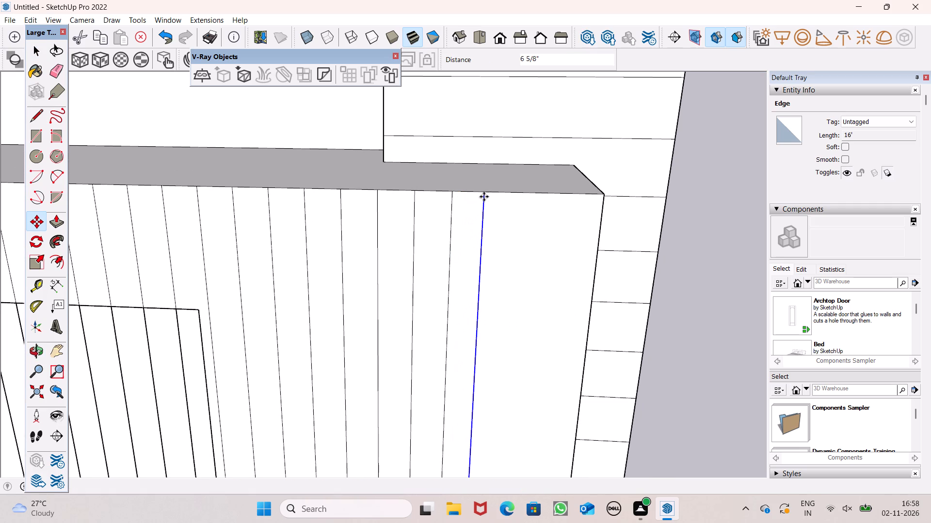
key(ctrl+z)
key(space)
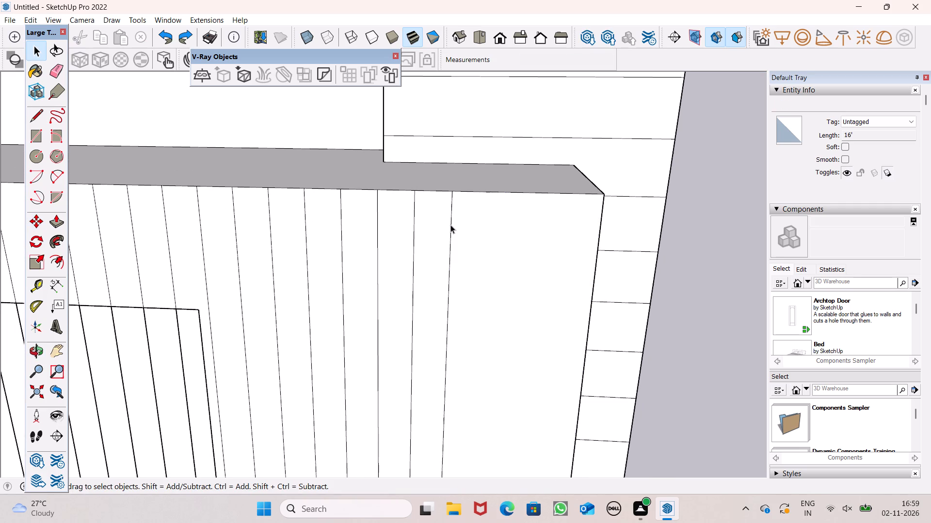
Copy the last vertical line about 7 3/4" toward the box's right edge and array it with multiplier *9.
click(450, 225)
key(m)
key(Return)
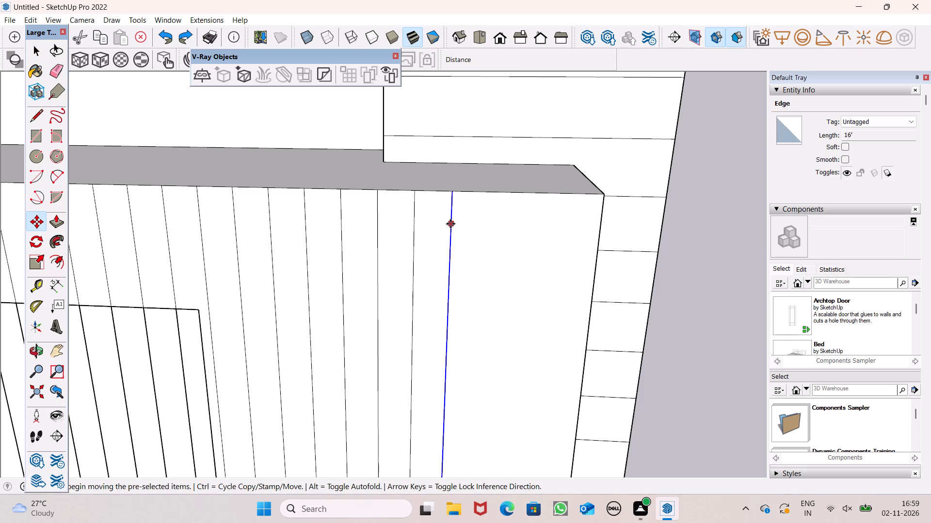
drag(450, 224, 488, 222)
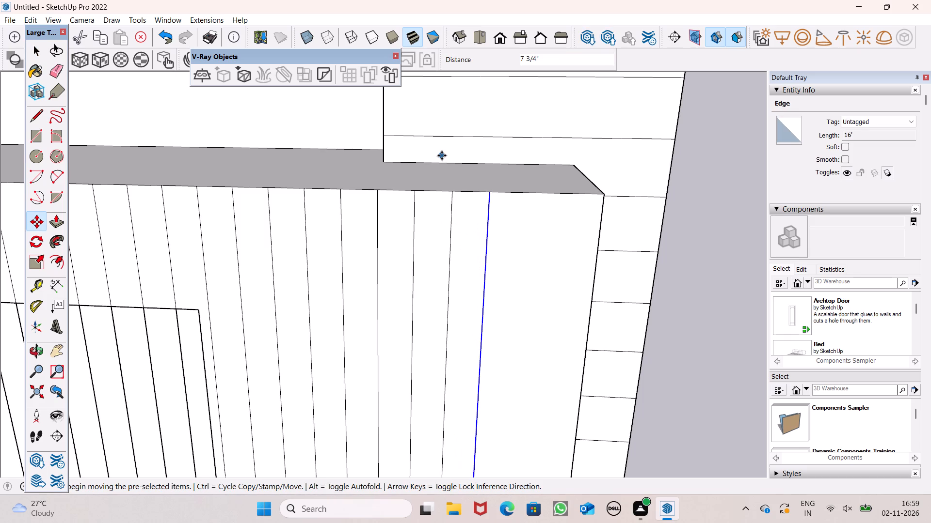
key(shift+asterisk)
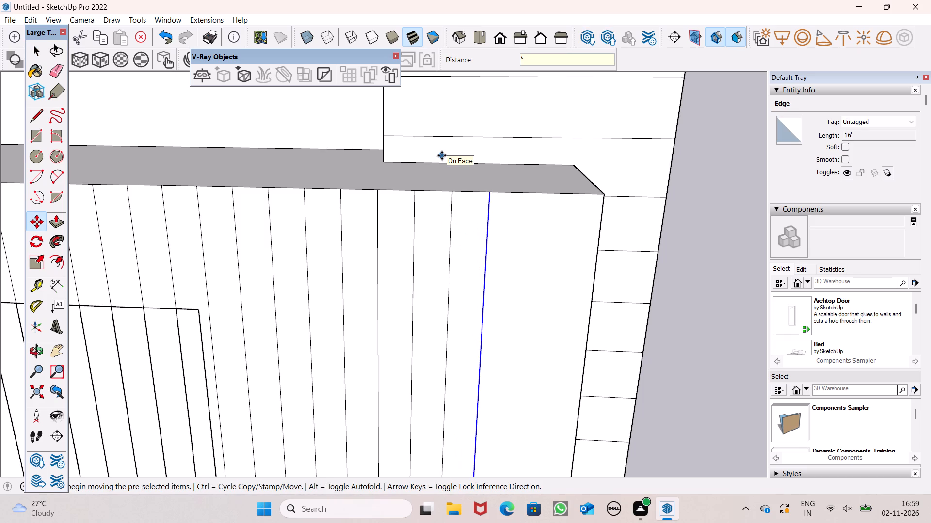
key(9)
key(Return)
key(space)
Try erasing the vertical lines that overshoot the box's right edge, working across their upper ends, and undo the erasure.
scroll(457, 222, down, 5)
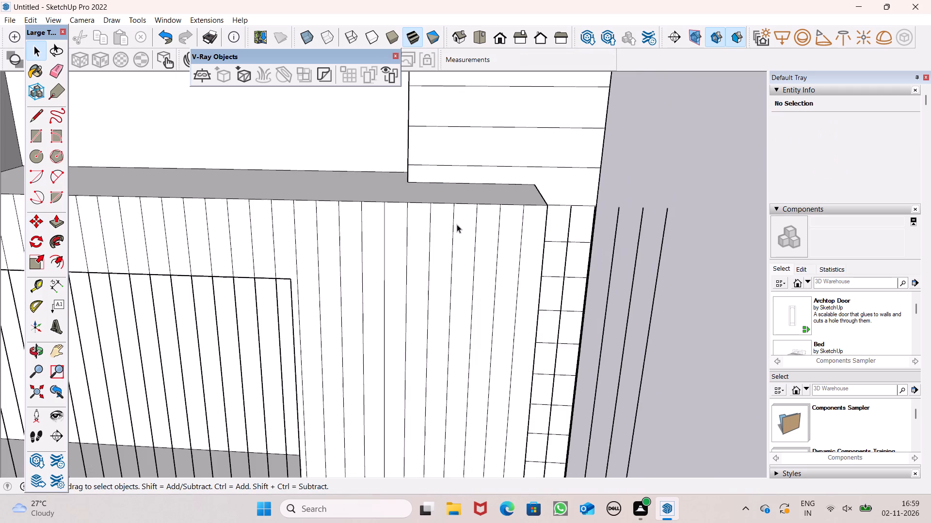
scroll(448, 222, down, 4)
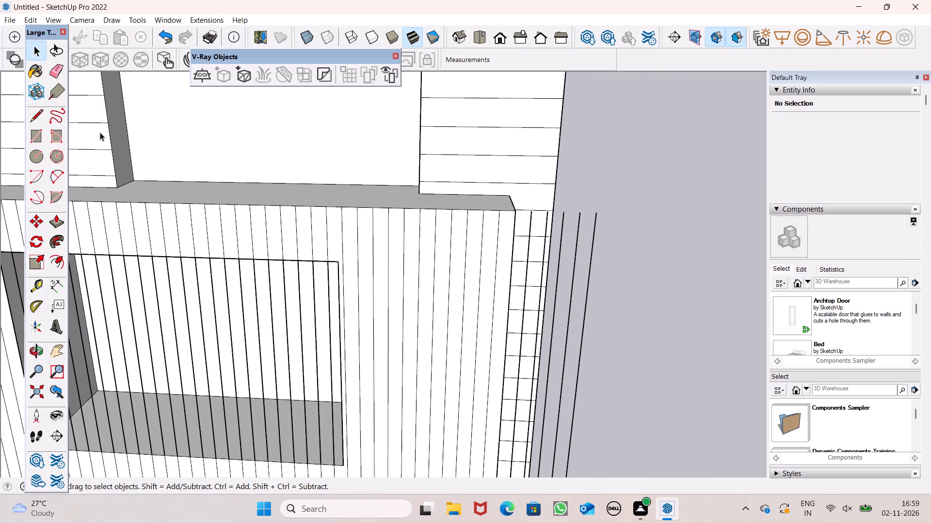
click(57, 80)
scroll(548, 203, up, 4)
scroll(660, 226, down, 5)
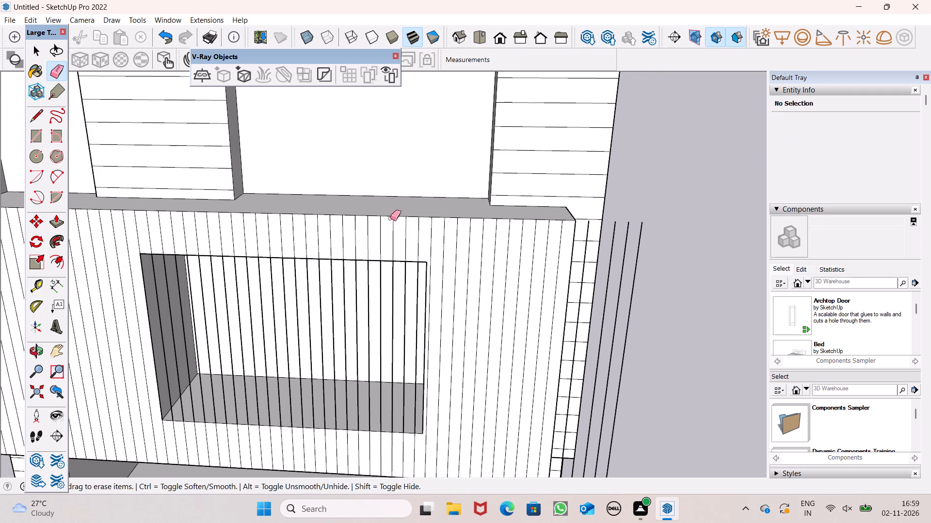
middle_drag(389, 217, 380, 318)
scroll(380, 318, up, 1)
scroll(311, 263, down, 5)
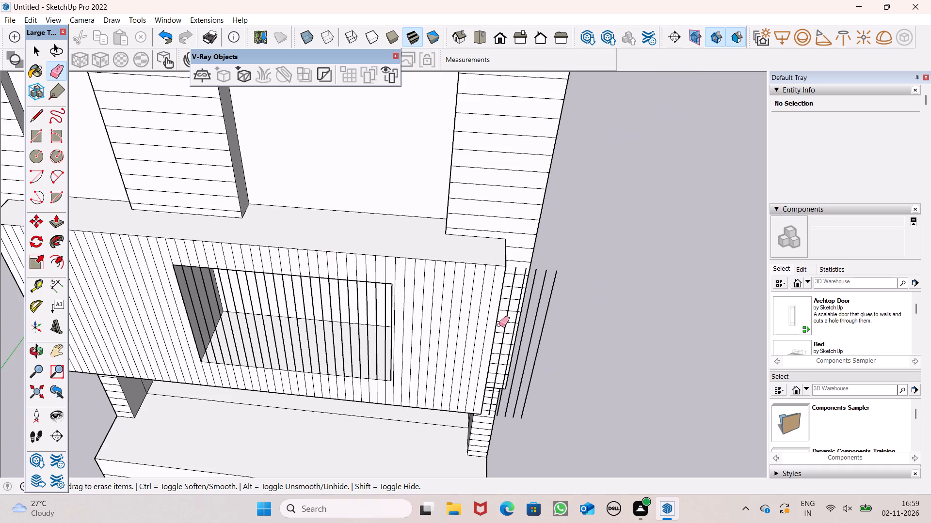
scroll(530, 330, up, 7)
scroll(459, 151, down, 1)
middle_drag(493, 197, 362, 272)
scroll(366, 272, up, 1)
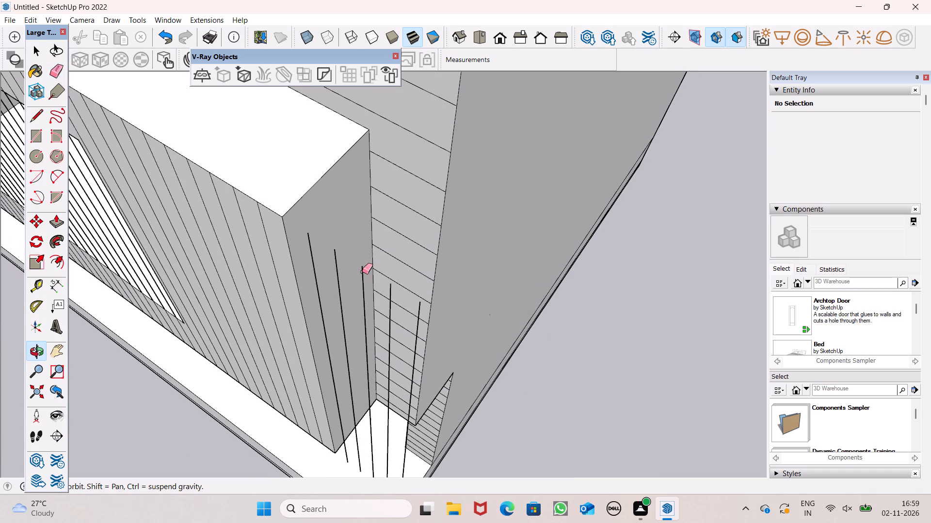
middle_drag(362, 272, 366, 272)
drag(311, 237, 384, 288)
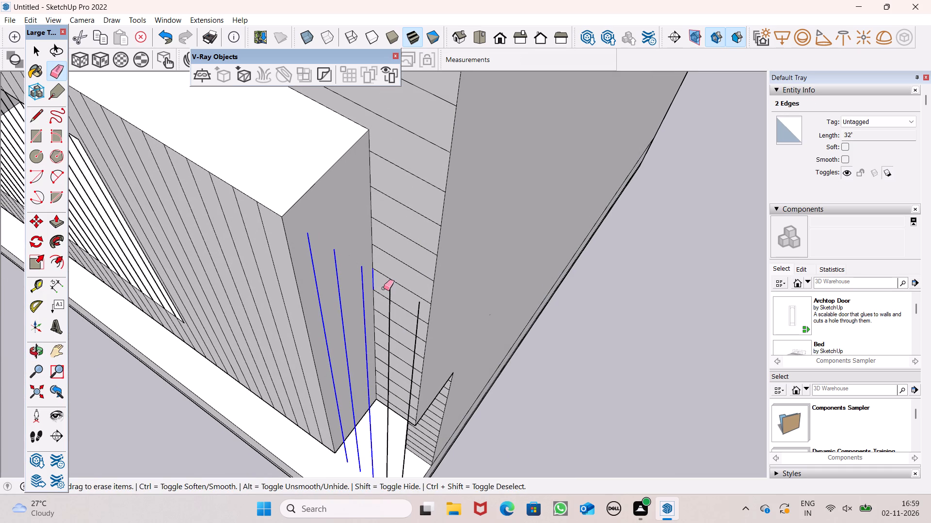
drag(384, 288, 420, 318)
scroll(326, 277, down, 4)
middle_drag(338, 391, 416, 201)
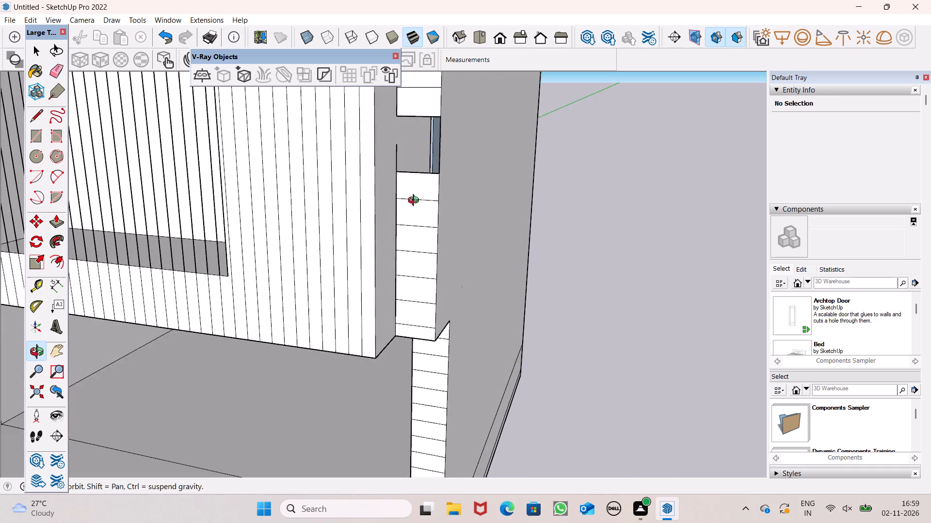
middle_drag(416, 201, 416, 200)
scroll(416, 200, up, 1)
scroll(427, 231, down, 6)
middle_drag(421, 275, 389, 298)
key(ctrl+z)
Erase the five loose vertical lines beyond the projecting box's right edge, working across their lower ends.
middle_drag(394, 279, 391, 287)
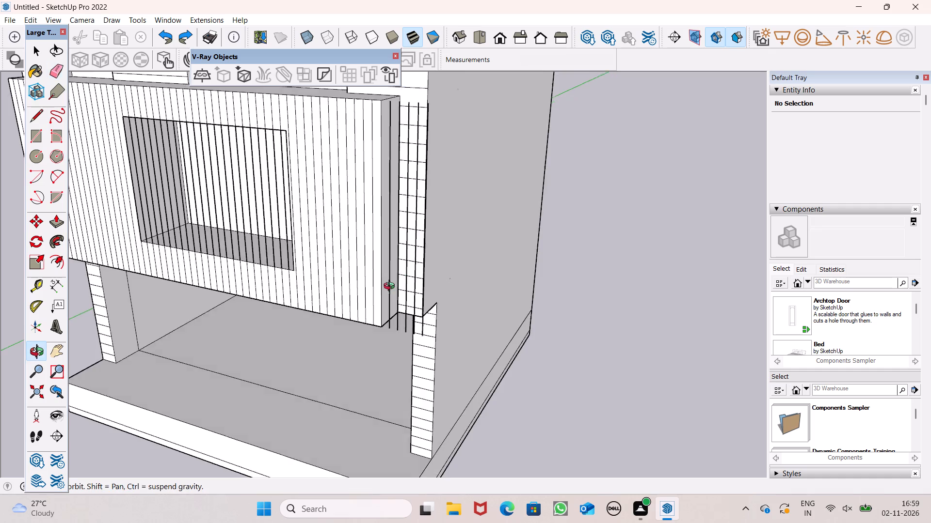
middle_drag(391, 287, 335, 364)
scroll(335, 364, up, 1)
drag(394, 374, 370, 361)
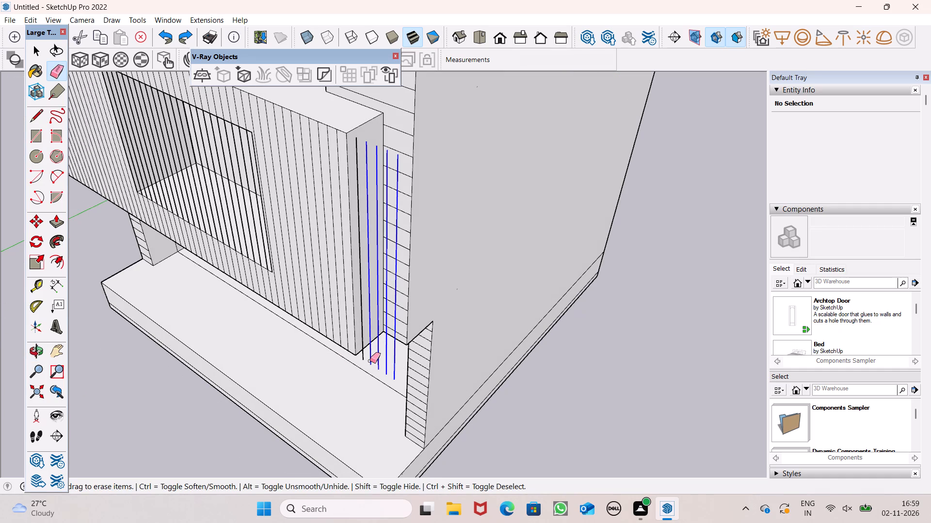
drag(370, 361, 363, 361)
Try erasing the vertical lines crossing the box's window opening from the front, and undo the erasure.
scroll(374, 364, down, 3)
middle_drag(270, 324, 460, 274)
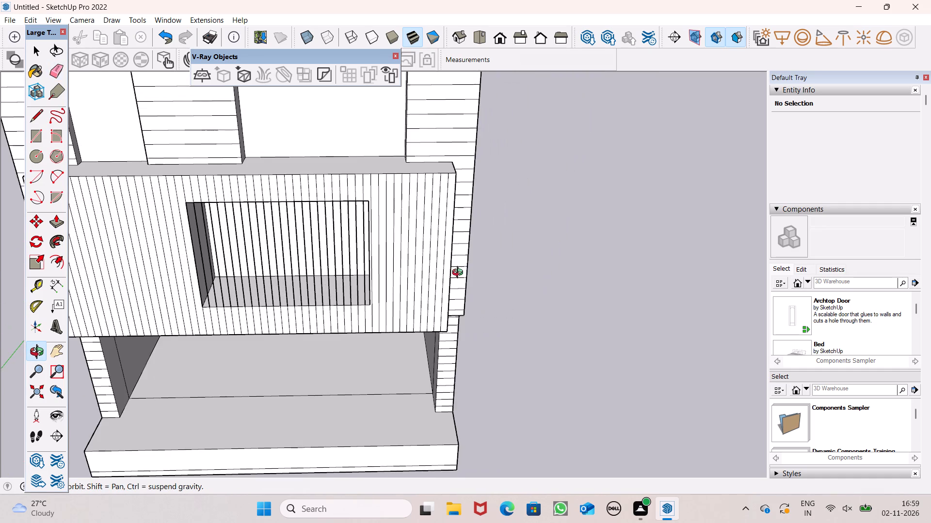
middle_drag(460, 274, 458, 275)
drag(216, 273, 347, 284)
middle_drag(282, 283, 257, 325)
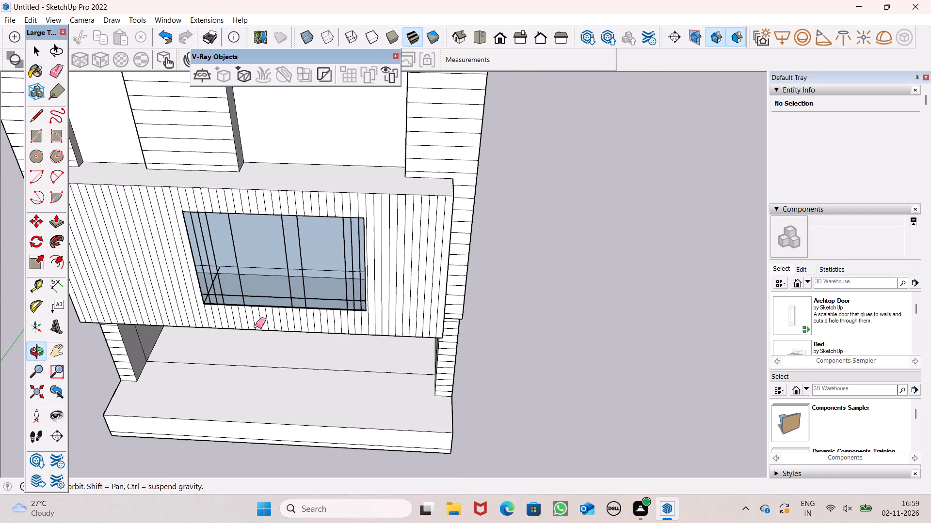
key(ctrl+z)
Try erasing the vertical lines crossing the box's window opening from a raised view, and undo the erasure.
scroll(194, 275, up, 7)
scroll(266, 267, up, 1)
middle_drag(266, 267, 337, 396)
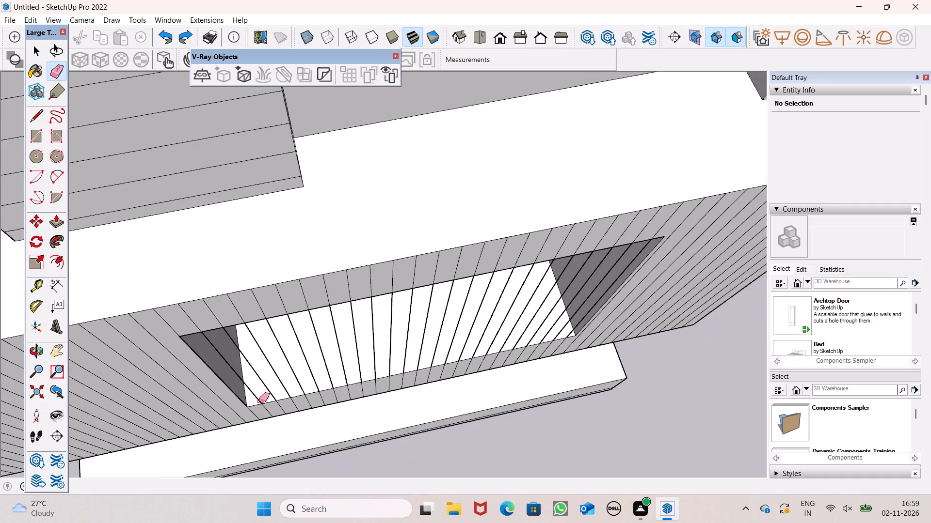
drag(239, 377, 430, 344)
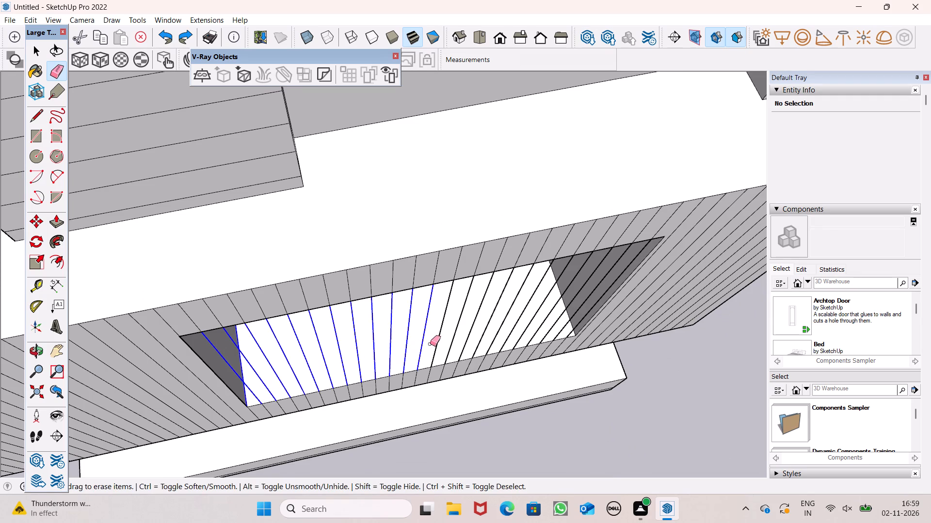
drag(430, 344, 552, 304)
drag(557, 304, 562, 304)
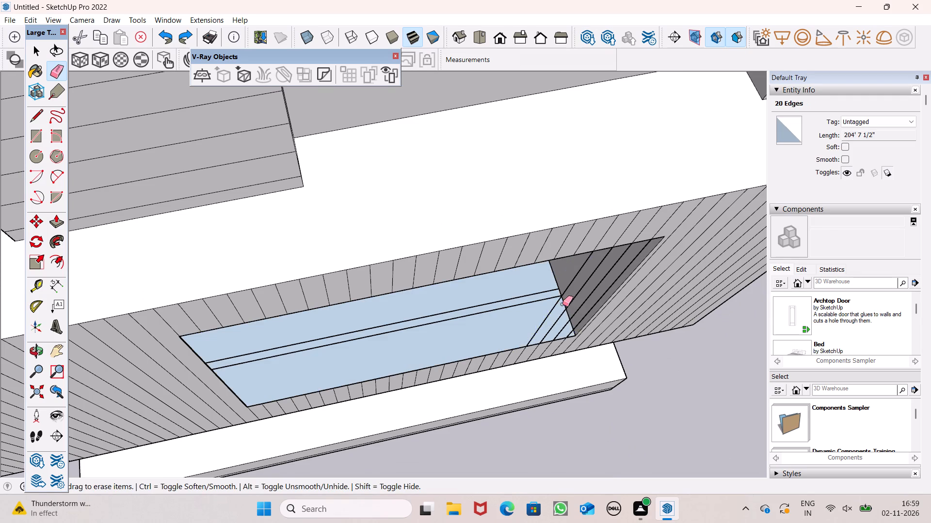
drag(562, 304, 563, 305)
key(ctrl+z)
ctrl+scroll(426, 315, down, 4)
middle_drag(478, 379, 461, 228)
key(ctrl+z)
Erase the vertical lines crossing the middle of the box's window opening, leaving those near its two side edges.
scroll(514, 247, up, 3)
drag(462, 273, 493, 256)
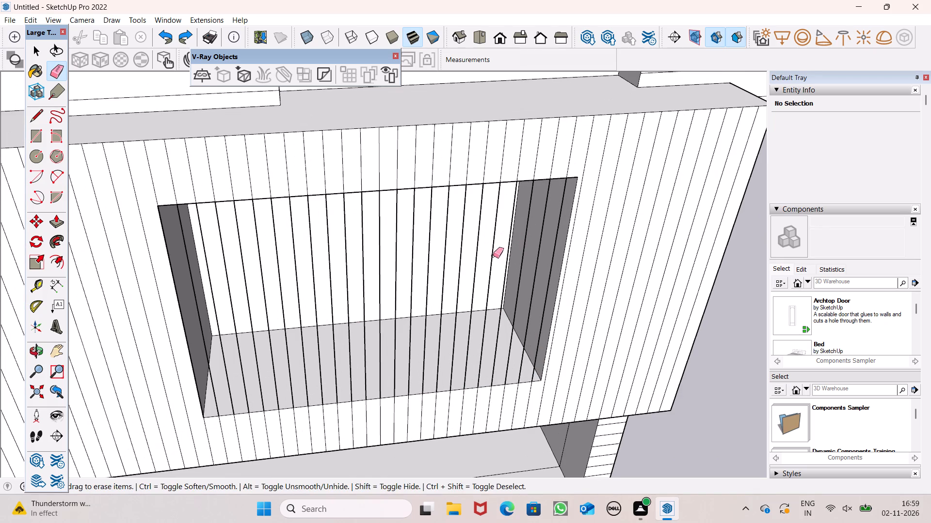
drag(493, 256, 425, 261)
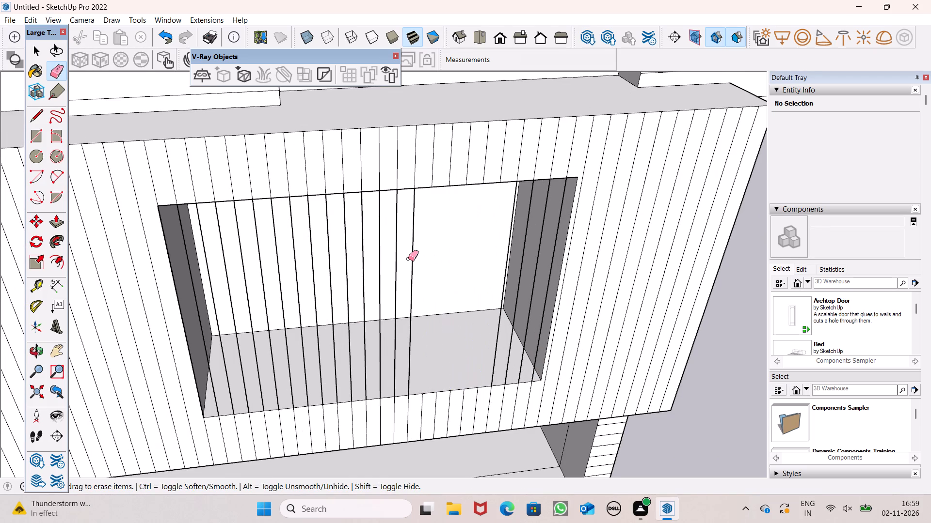
drag(413, 241, 255, 251)
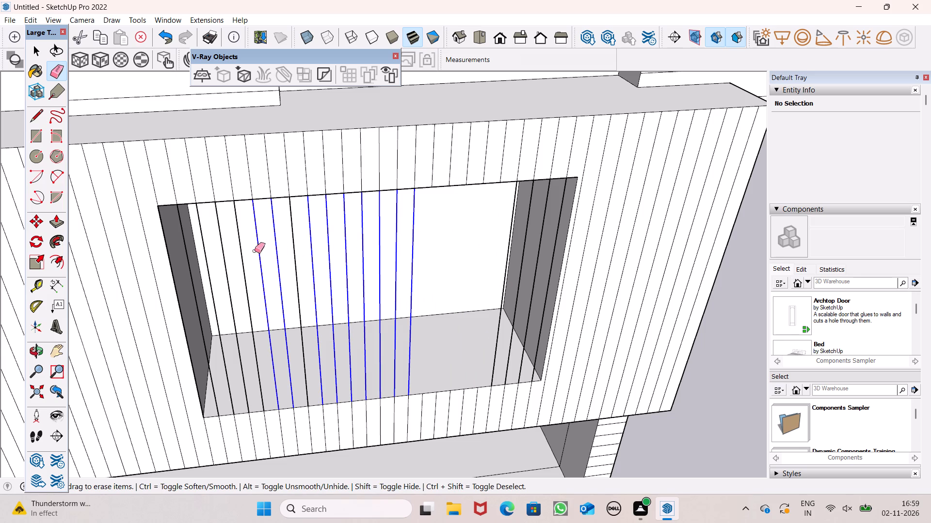
drag(255, 251, 300, 244)
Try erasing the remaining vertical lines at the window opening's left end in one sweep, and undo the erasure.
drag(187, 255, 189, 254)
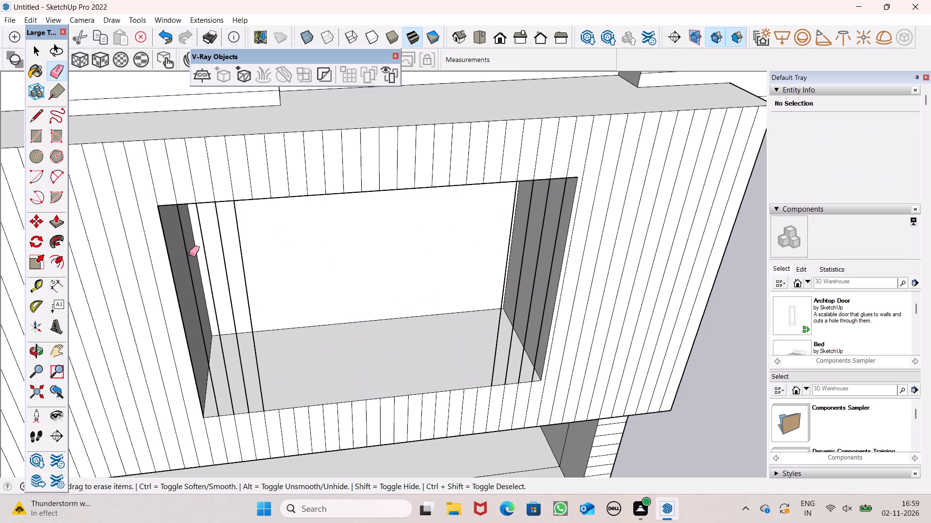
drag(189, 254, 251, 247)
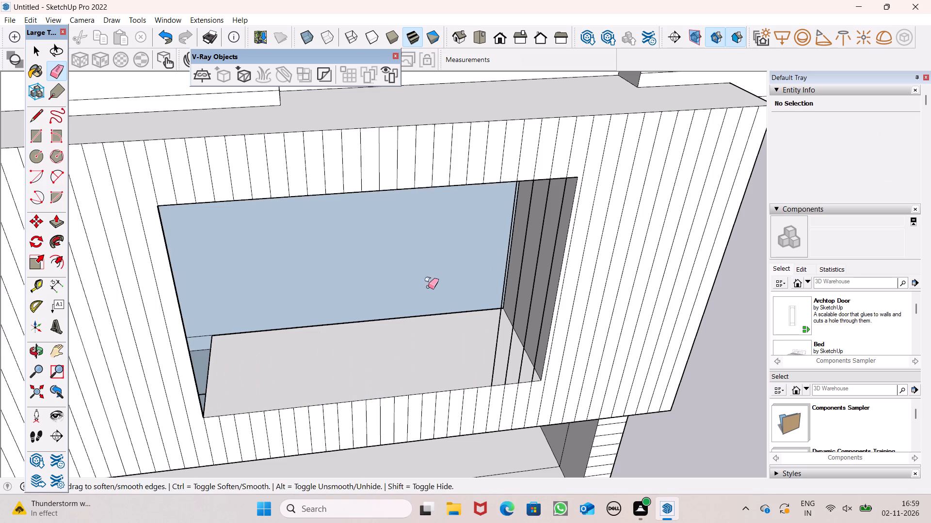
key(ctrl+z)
Erase the remaining vertical lines at the window opening's left end one by one, keeping the opening's edge.
middle_drag(349, 291, 206, 336)
scroll(204, 238, up, 3)
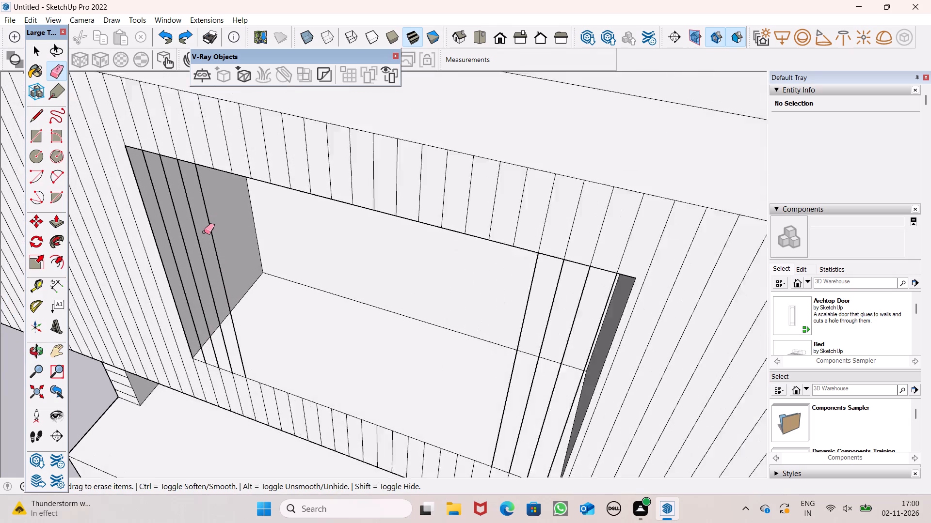
scroll(204, 232, up, 2)
click(208, 213)
click(188, 214)
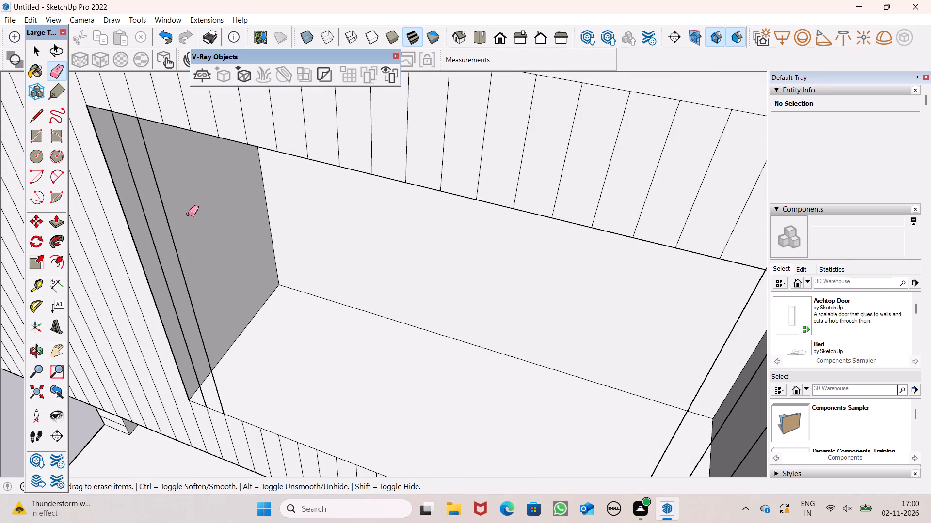
click(161, 213)
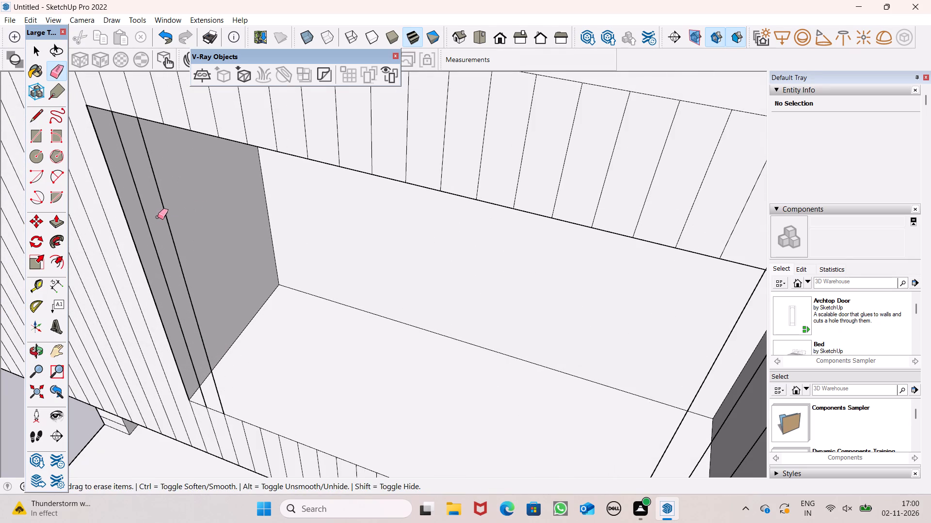
drag(163, 214, 168, 213)
click(151, 220)
Erase the remaining vertical lines at the window opening's right end, undoing any erasure of the opening's own edge.
scroll(155, 220, down, 4)
middle_drag(143, 305, 352, 265)
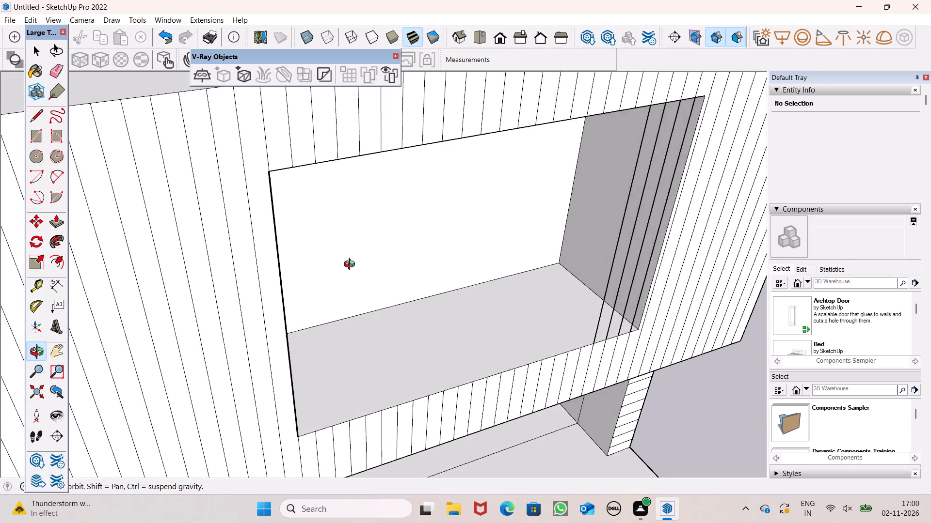
middle_drag(352, 265, 354, 265)
middle_drag(578, 309, 570, 342)
scroll(595, 319, up, 4)
drag(605, 331, 606, 342)
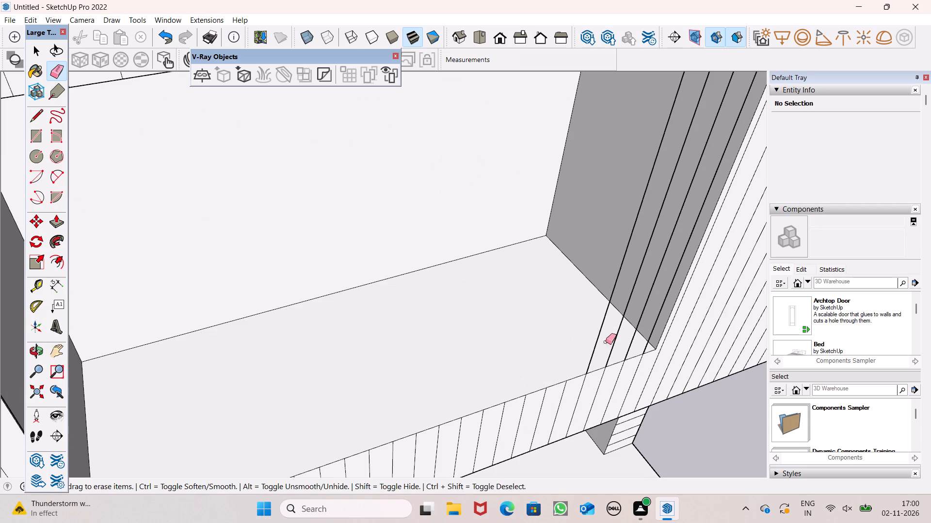
drag(606, 342, 601, 341)
click(615, 344)
click(630, 342)
click(648, 341)
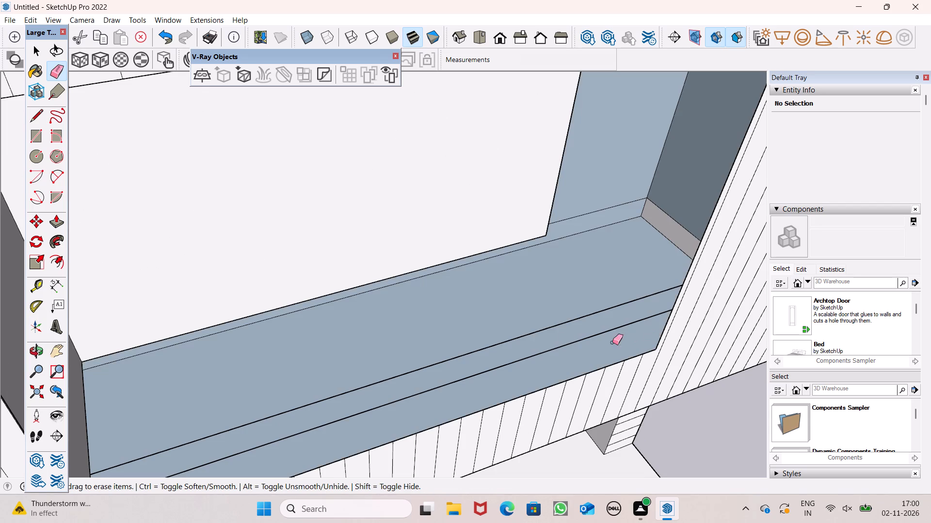
key(ctrl+z)
scroll(642, 336, up, 5)
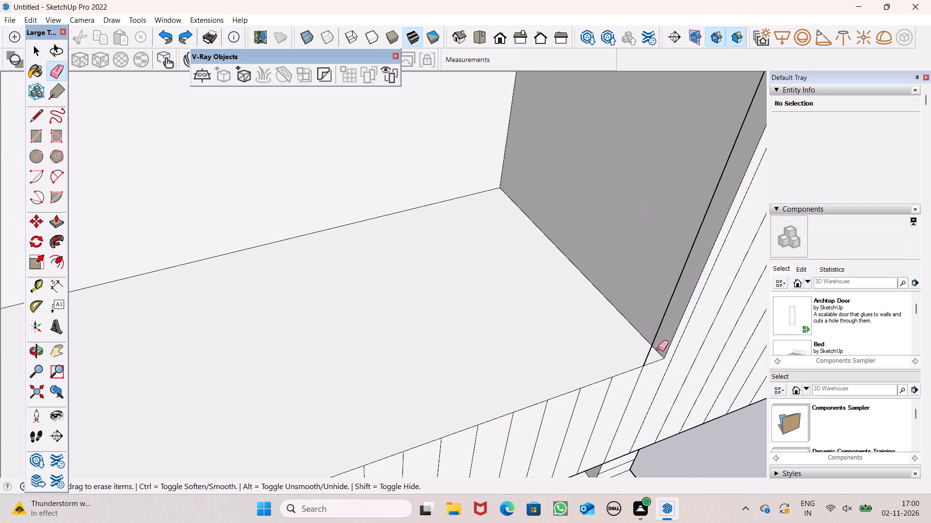
drag(652, 351, 636, 351)
scroll(485, 275, down, 7)
key(space)
scroll(460, 259, down, 5)
middle_drag(481, 330, 383, 184)
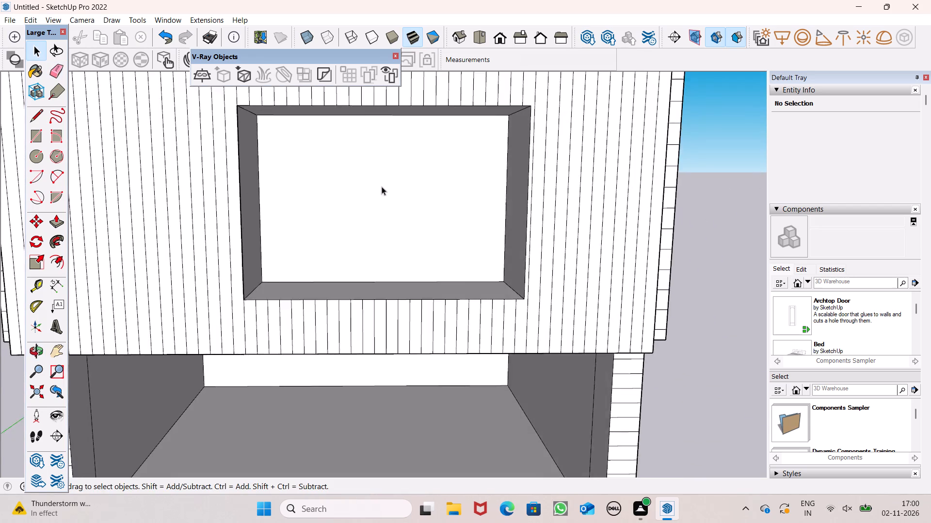
scroll(374, 256, down, 5)
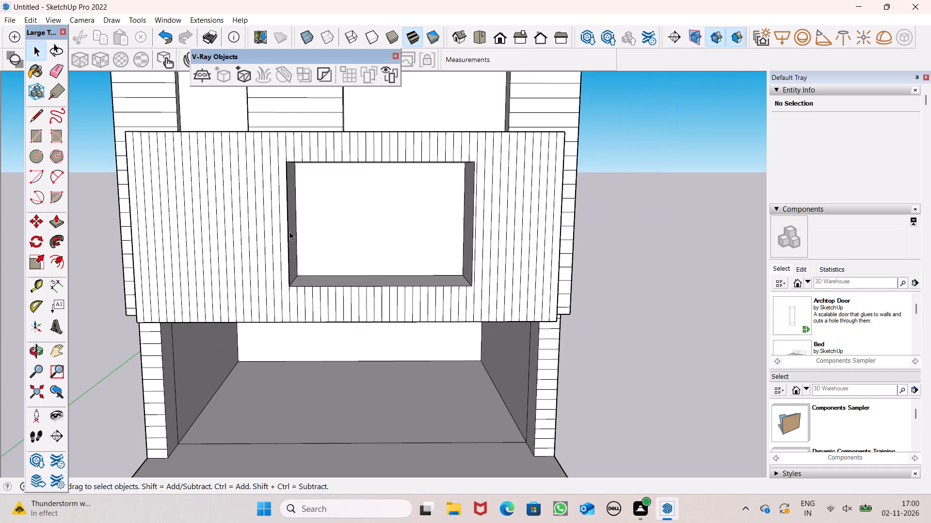
scroll(330, 221, down, 2)
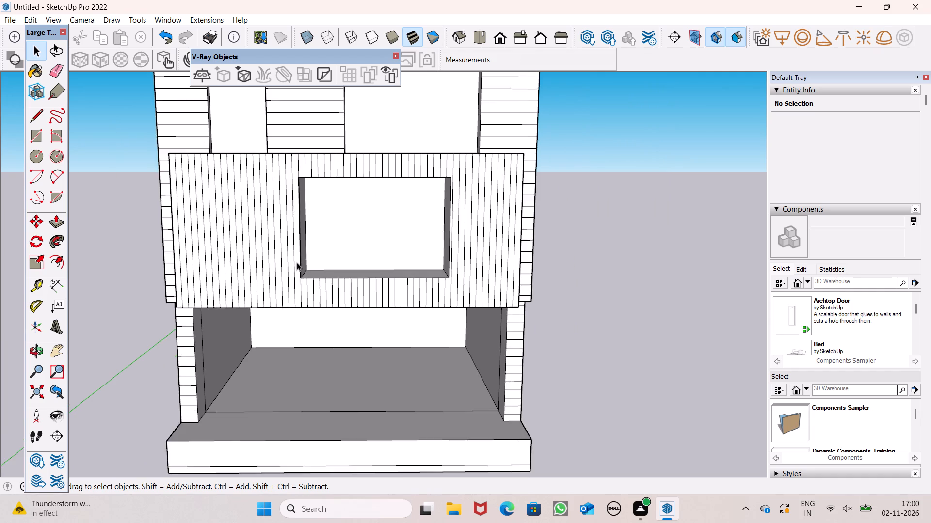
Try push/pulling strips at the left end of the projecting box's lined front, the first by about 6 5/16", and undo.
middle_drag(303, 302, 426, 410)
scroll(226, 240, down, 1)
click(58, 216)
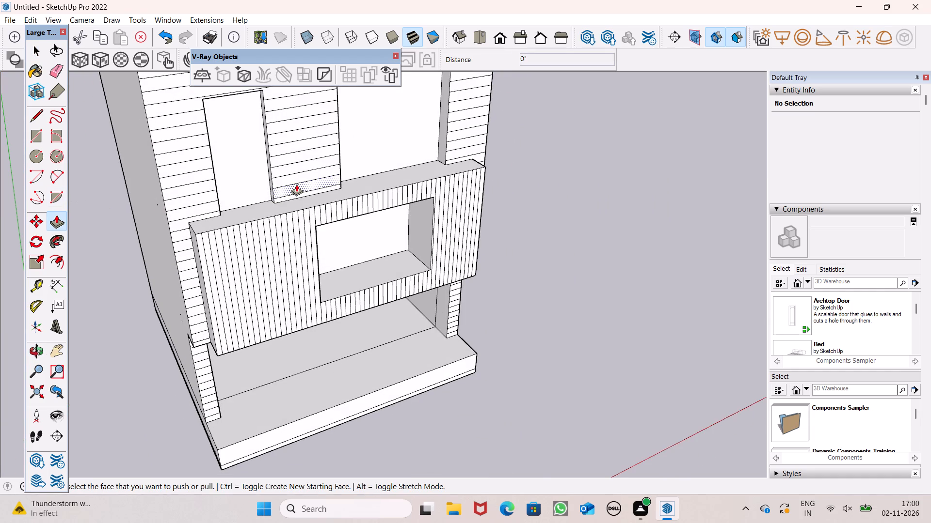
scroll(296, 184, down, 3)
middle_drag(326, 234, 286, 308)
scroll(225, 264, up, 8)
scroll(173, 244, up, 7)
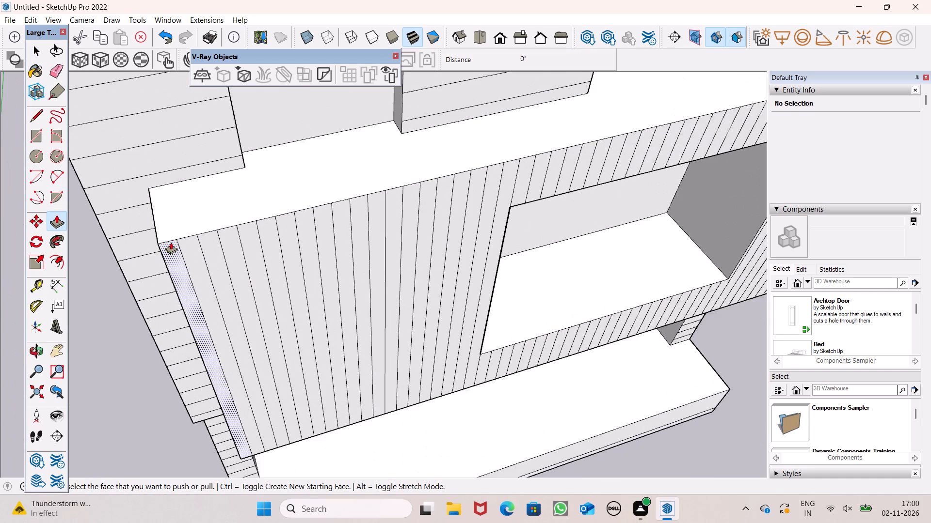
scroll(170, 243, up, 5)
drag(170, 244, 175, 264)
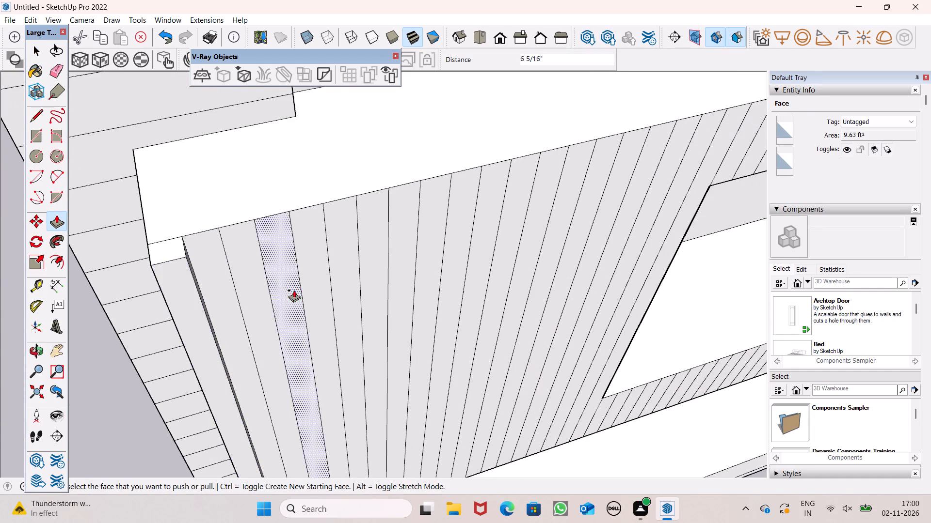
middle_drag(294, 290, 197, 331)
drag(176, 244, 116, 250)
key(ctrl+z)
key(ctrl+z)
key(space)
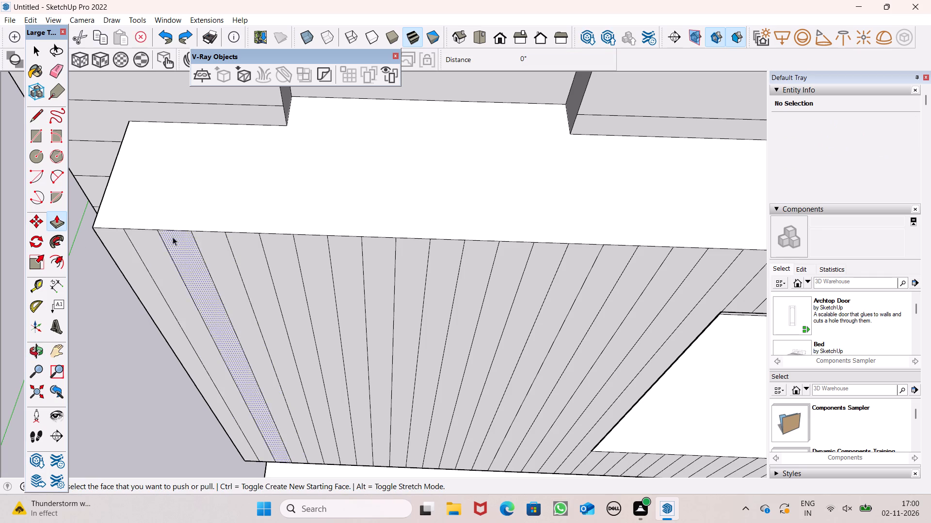
Choose the dark grey Color M07 from the Colors material collection for painting.
scroll(181, 232, down, 7)
middle_drag(260, 325, 298, 218)
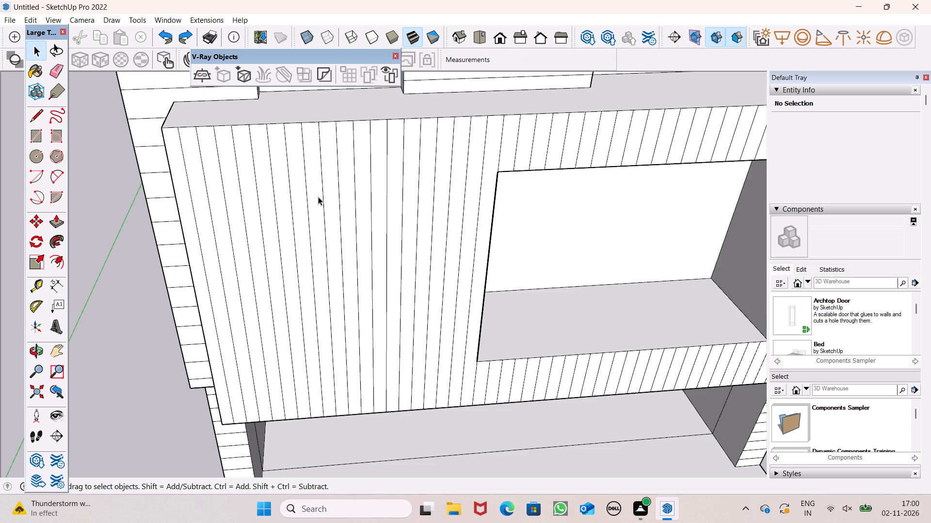
scroll(307, 198, down, 5)
middle_drag(444, 260, 441, 288)
scroll(441, 287, up, 1)
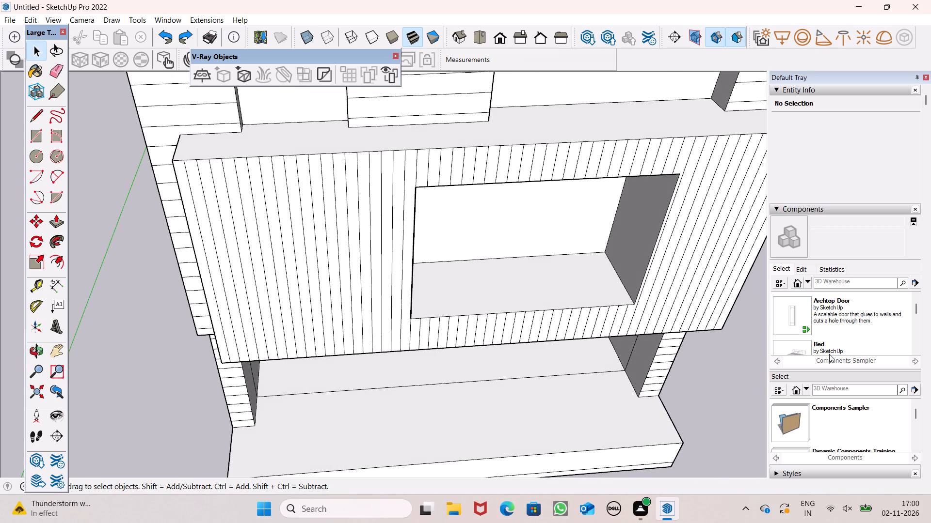
scroll(823, 333, down, 8)
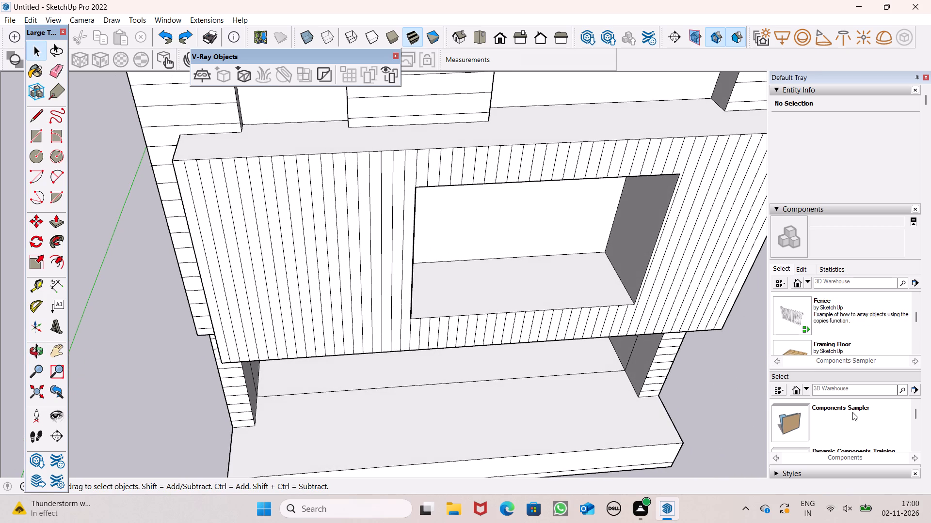
scroll(852, 412, down, 7)
scroll(850, 285, down, 5)
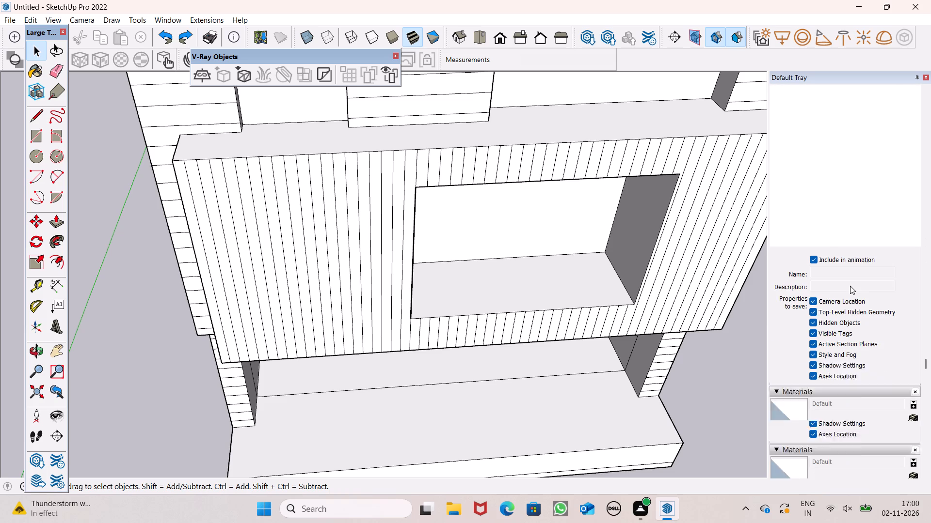
scroll(850, 286, down, 5)
click(830, 227)
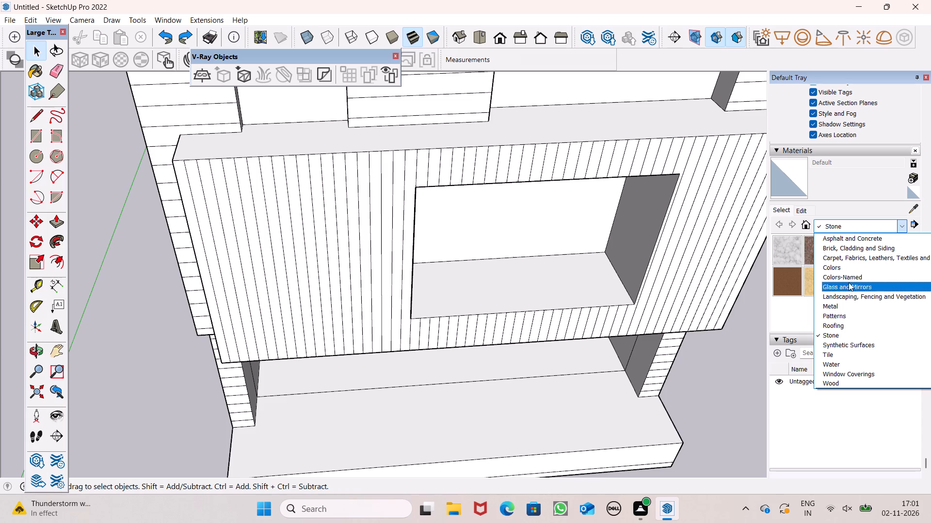
click(840, 269)
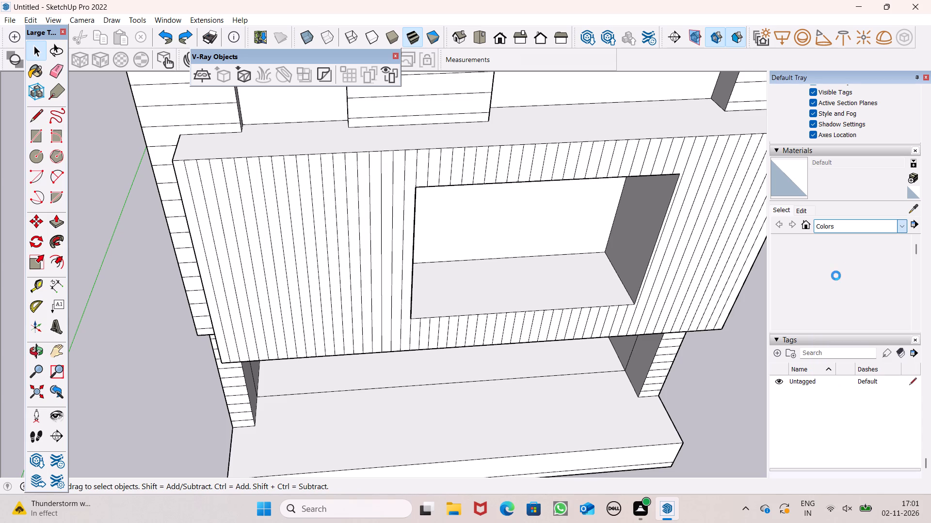
scroll(818, 310, down, 6)
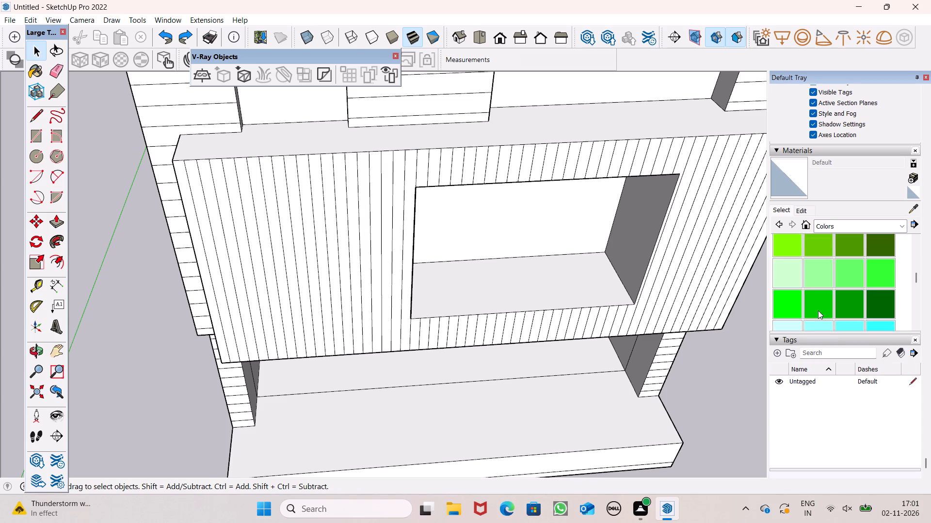
scroll(818, 310, up, 3)
scroll(818, 310, down, 9)
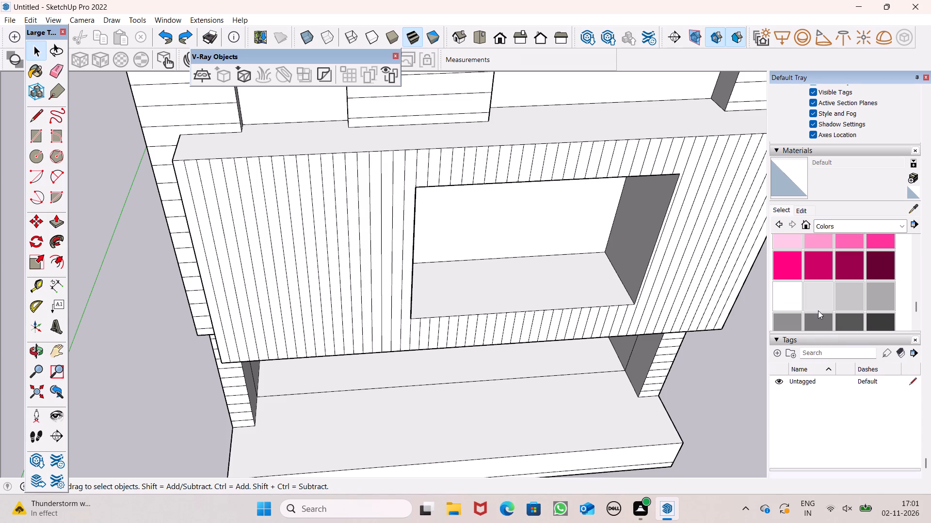
scroll(818, 310, down, 2)
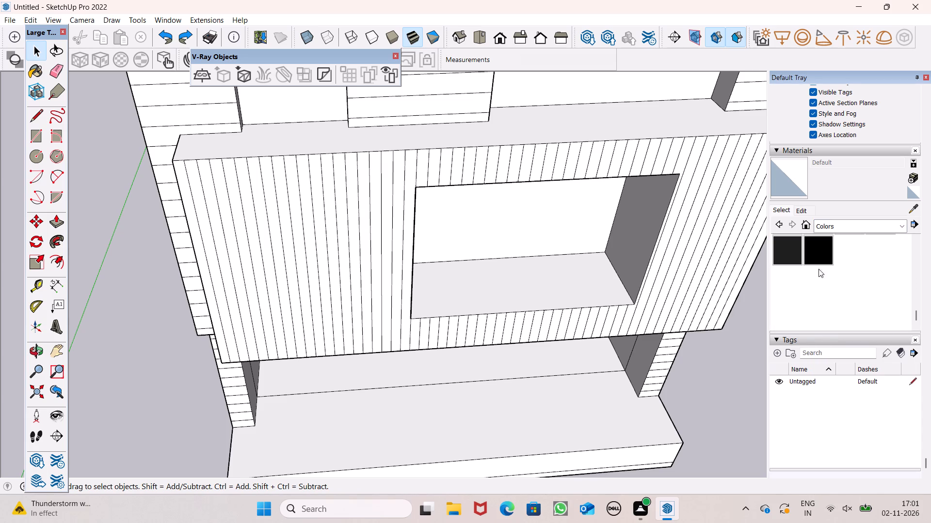
scroll(852, 248, up, 2)
scroll(864, 264, down, 2)
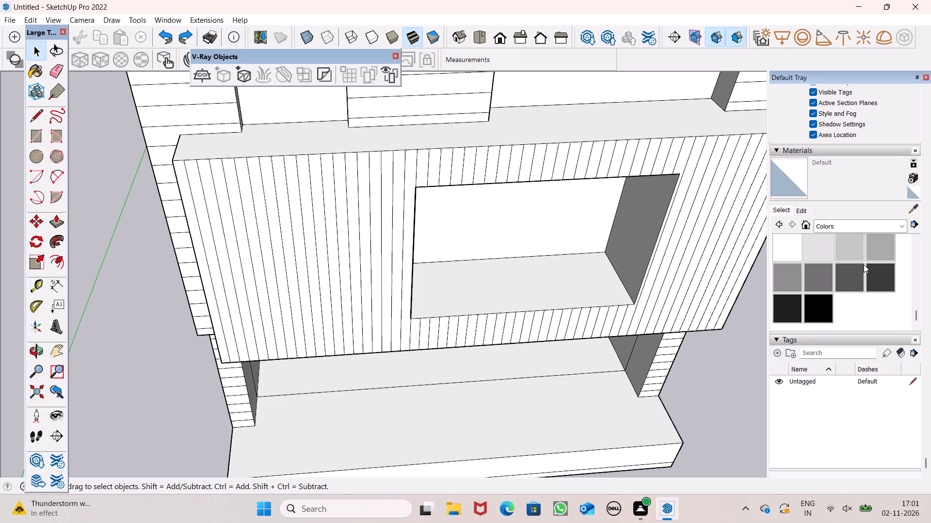
scroll(864, 264, up, 1)
click(879, 277)
Paint the outermost strips at the left end of the projecting box's lined front in dark grey Color M07.
scroll(199, 162, up, 2)
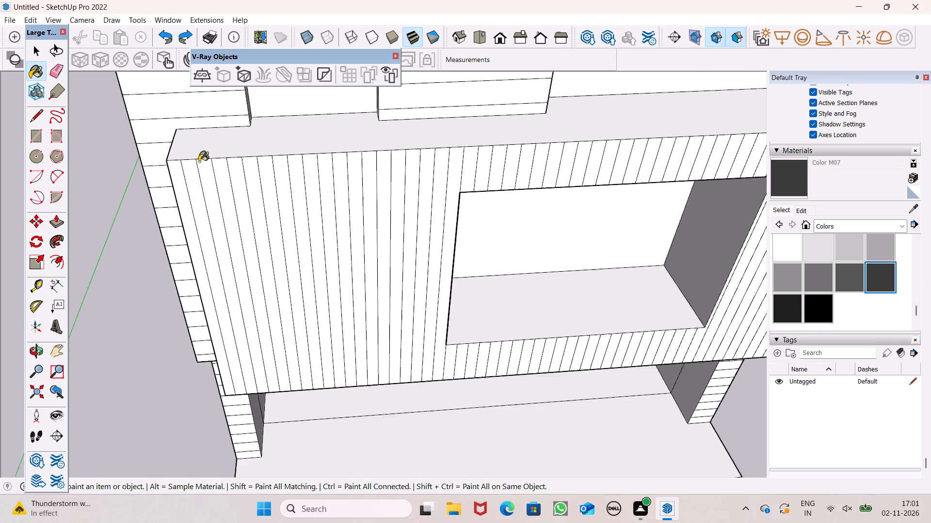
scroll(199, 162, up, 4)
click(181, 181)
drag(191, 181, 198, 181)
click(228, 179)
drag(229, 184, 223, 189)
drag(220, 189, 214, 194)
click(208, 193)
click(203, 196)
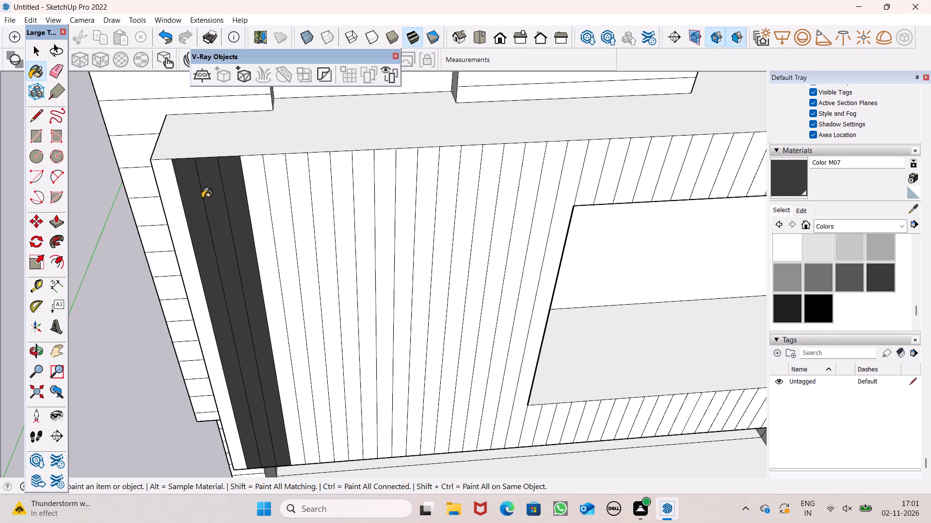
click(195, 197)
click(187, 197)
click(178, 199)
click(169, 205)
Continue painting the box front's strips dark grey from the left end towards the window opening.
drag(221, 203, 227, 204)
click(278, 199)
drag(261, 214, 255, 216)
drag(243, 211, 244, 212)
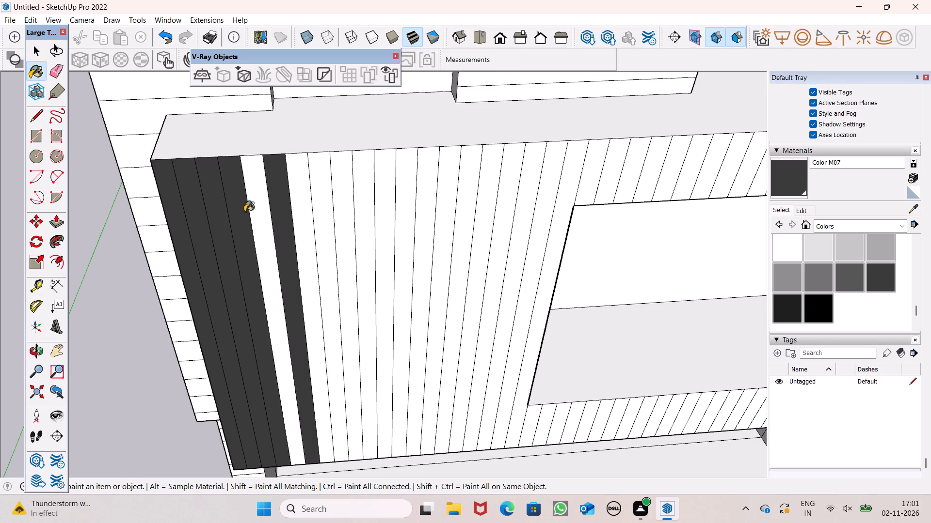
drag(244, 212, 252, 207)
click(294, 197)
drag(300, 202, 303, 213)
drag(303, 213, 320, 209)
click(330, 201)
drag(331, 202, 356, 203)
click(375, 197)
drag(371, 206, 354, 211)
click(340, 215)
click(358, 206)
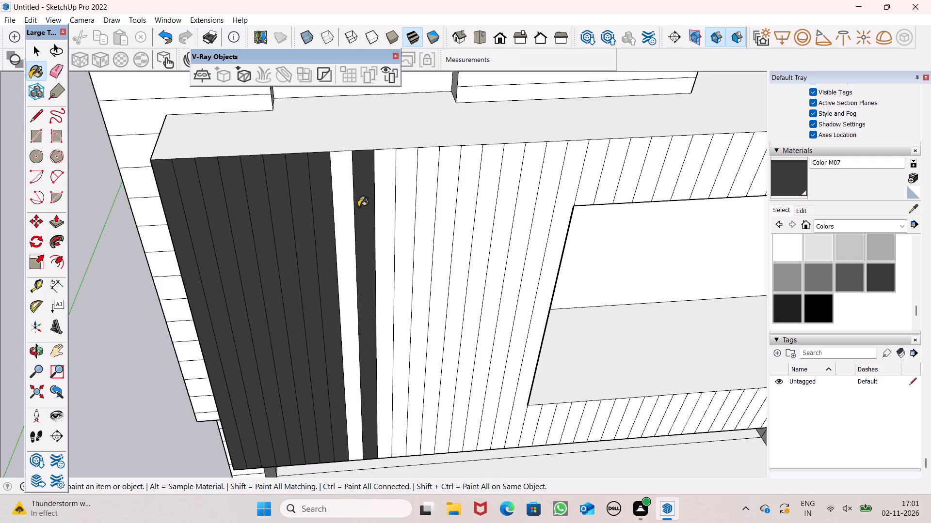
Paint the remaining full-height strips dark grey up to the window opening's left edge.
click(390, 197)
click(392, 203)
click(426, 205)
double_click(405, 221)
click(437, 202)
click(449, 200)
drag(455, 199, 472, 203)
click(476, 203)
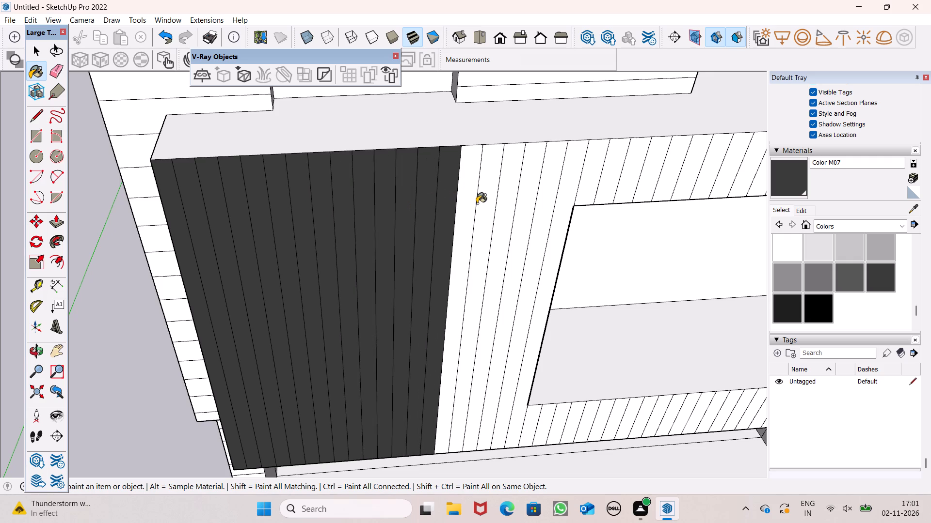
drag(477, 204, 482, 205)
click(493, 204)
click(509, 202)
click(512, 201)
click(534, 191)
drag(539, 190, 546, 191)
click(572, 185)
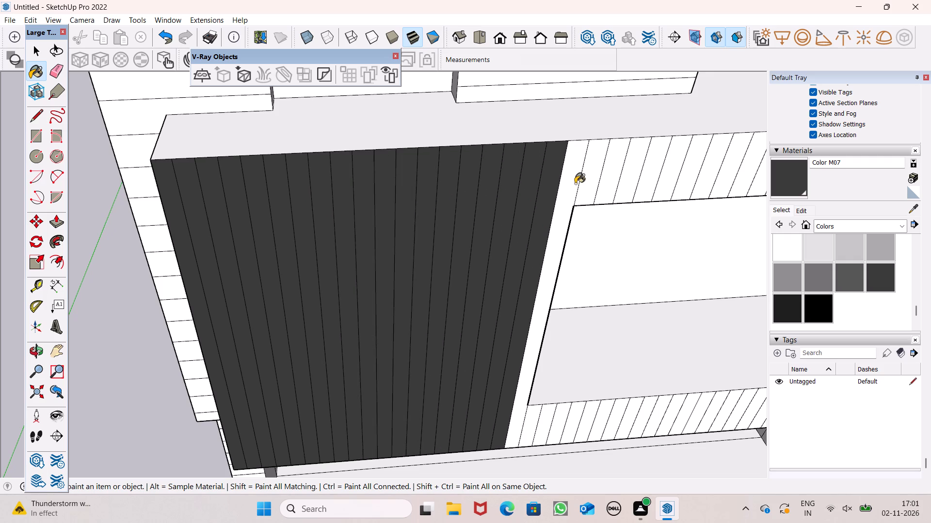
Paint the short strips above the window opening dark grey, starting from its upper left corner.
click(596, 175)
click(602, 175)
double_click(670, 172)
click(715, 162)
click(695, 173)
click(660, 178)
drag(642, 180, 638, 183)
click(623, 180)
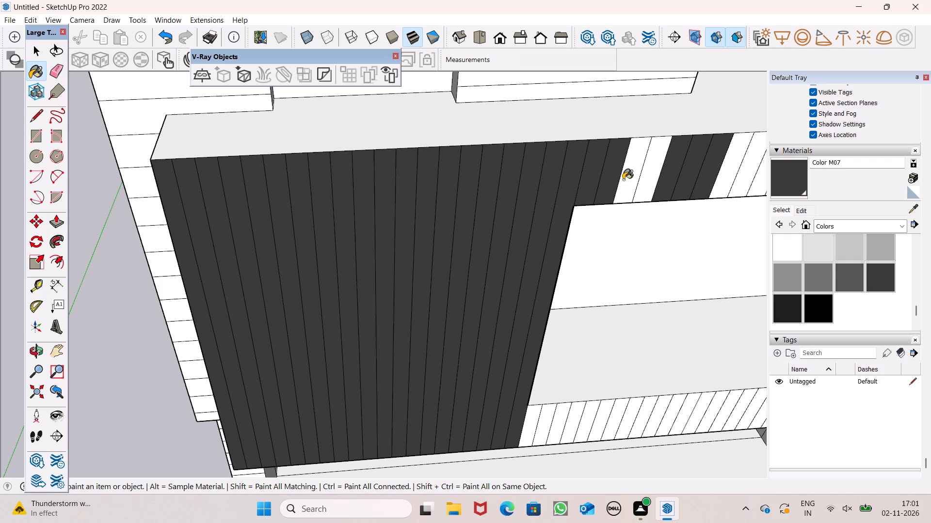
click(674, 165)
click(647, 167)
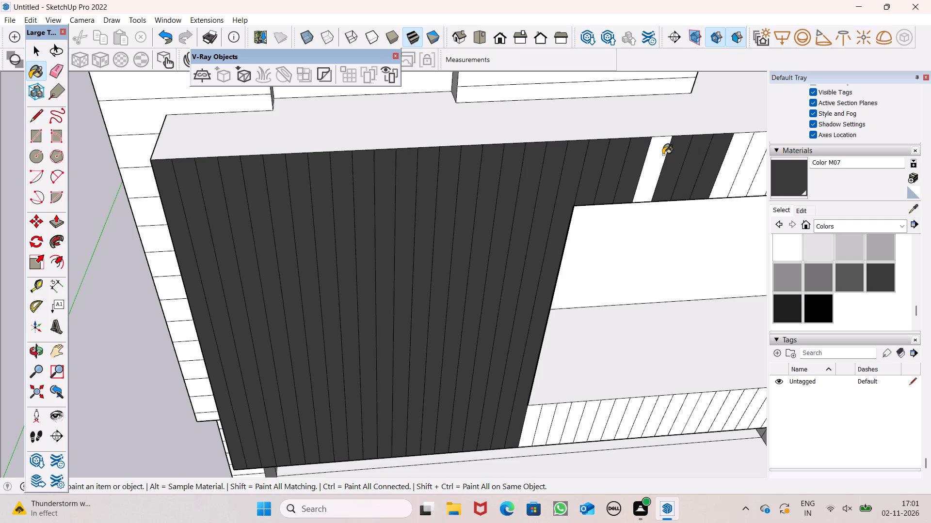
Paint the top face of the projecting box dark grey.
scroll(469, 224, down, 7)
scroll(247, 232, down, 8)
scroll(400, 199, up, 7)
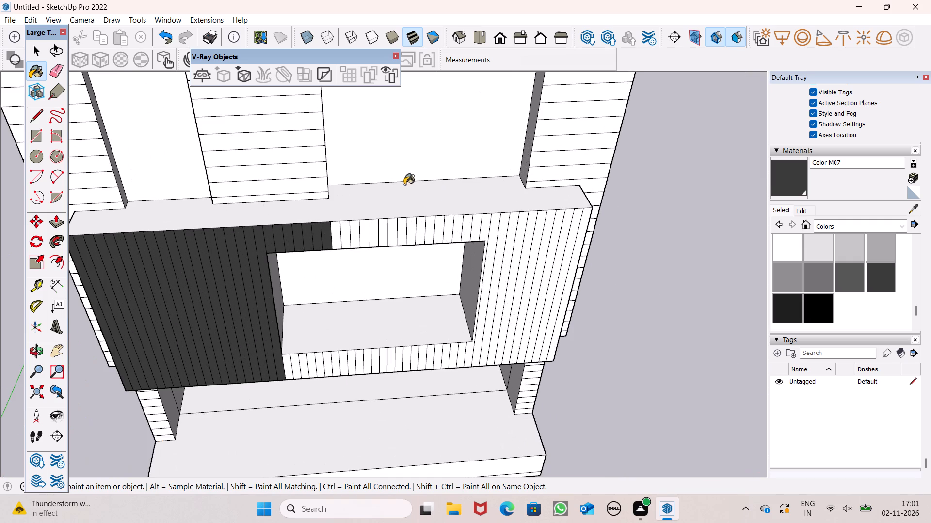
scroll(380, 209, up, 3)
click(376, 204)
Paint further strips above the window opening dark grey, working across to its right corner.
click(334, 237)
drag(336, 237, 351, 234)
click(363, 228)
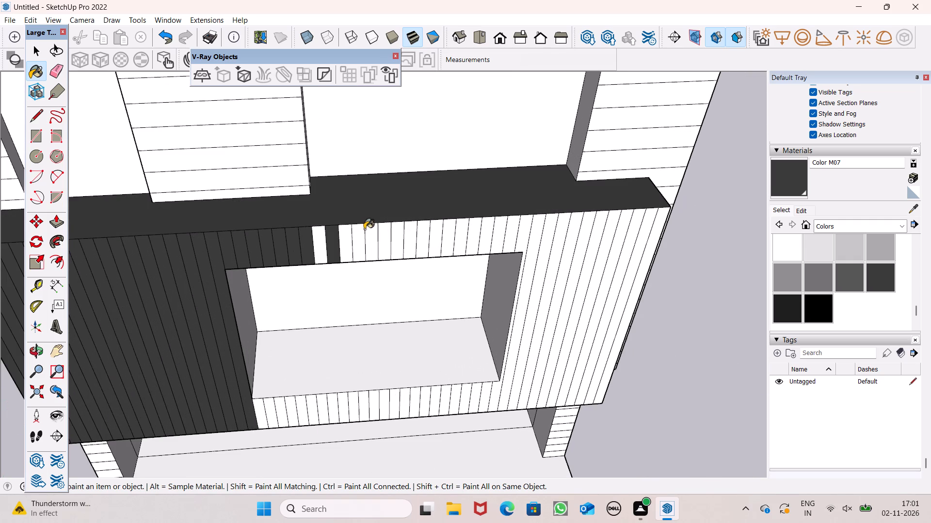
drag(353, 239, 338, 241)
click(318, 230)
drag(319, 230, 337, 231)
click(364, 234)
drag(366, 236, 402, 238)
click(419, 240)
drag(428, 244, 443, 246)
drag(471, 242, 486, 239)
click(513, 237)
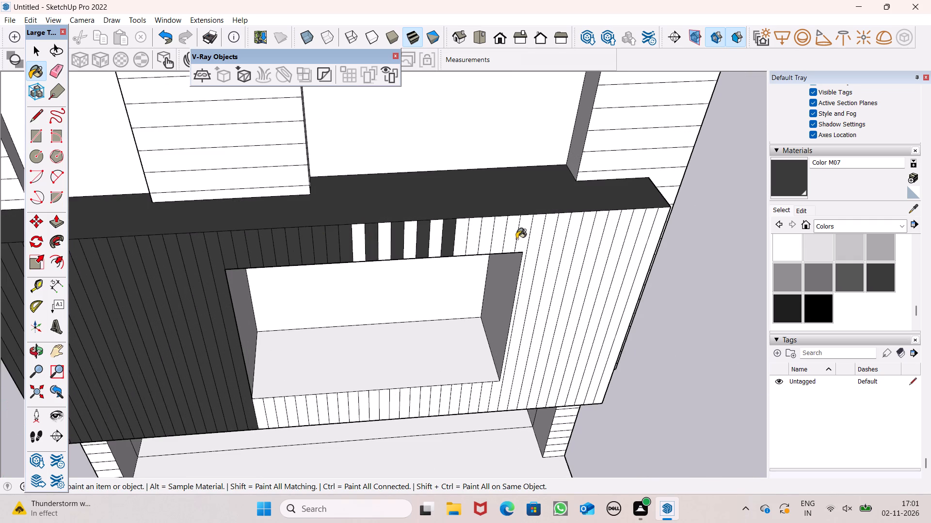
Paint spaced strips between the window opening's right edge and the box's right end dark grey.
drag(543, 238, 558, 238)
drag(583, 242, 584, 246)
drag(589, 246, 600, 247)
click(618, 246)
click(620, 243)
click(635, 241)
drag(641, 244, 642, 248)
click(647, 243)
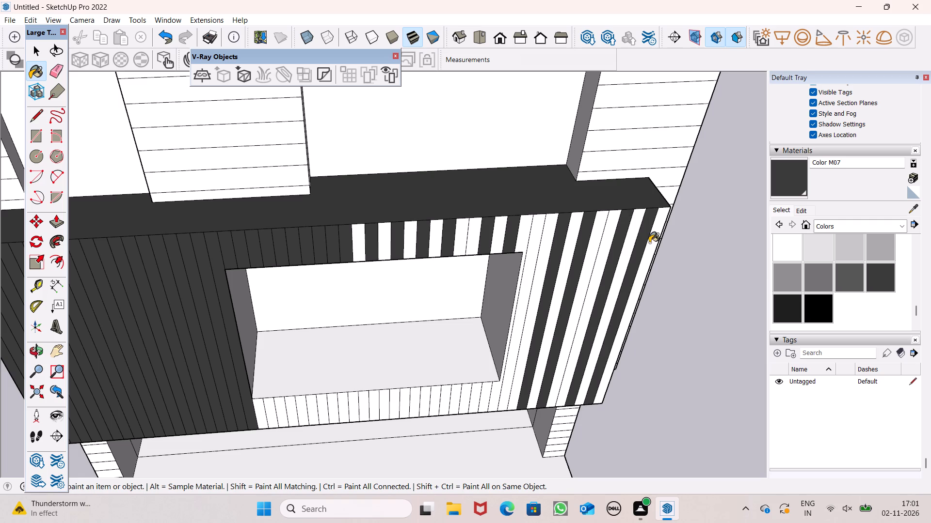
click(650, 242)
Fill in the remaining white strips on the box front beyond the window opening's right edge with dark grey.
drag(637, 241, 623, 248)
click(621, 249)
click(616, 249)
click(625, 246)
click(628, 242)
drag(608, 250, 600, 251)
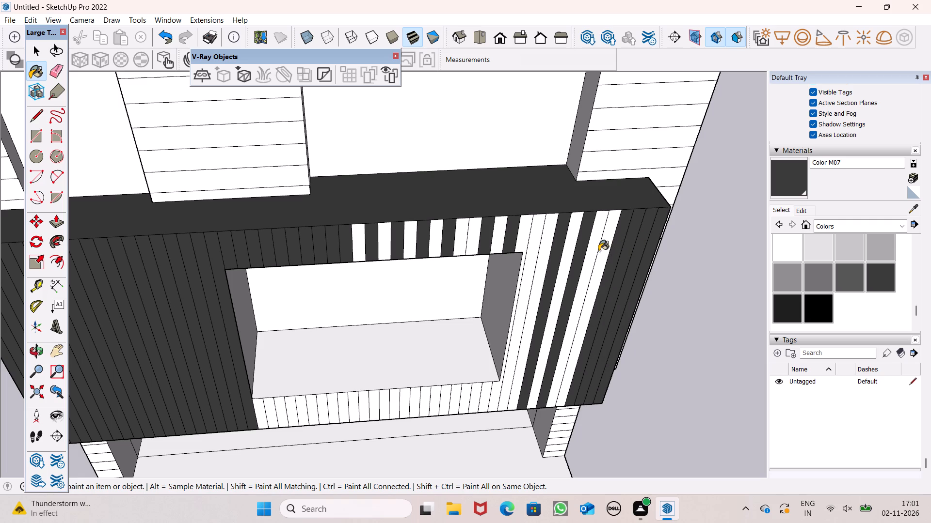
click(599, 251)
drag(594, 250, 588, 250)
drag(583, 246, 570, 249)
drag(567, 251, 560, 246)
drag(556, 246, 548, 247)
click(541, 237)
drag(535, 237, 533, 246)
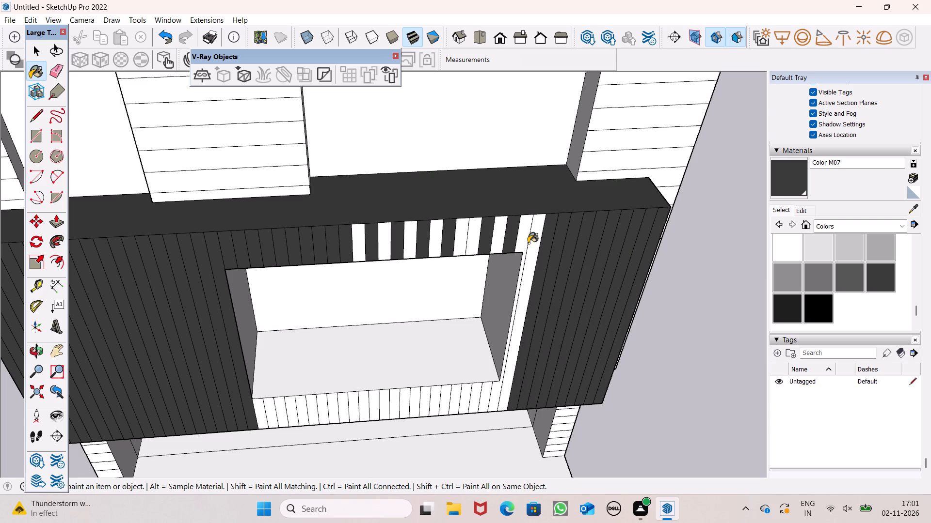
click(528, 243)
Paint the remaining white strips above the right half of the window opening dark grey.
double_click(494, 219)
drag(497, 224, 488, 225)
drag(471, 224, 470, 229)
drag(466, 229, 456, 229)
click(453, 228)
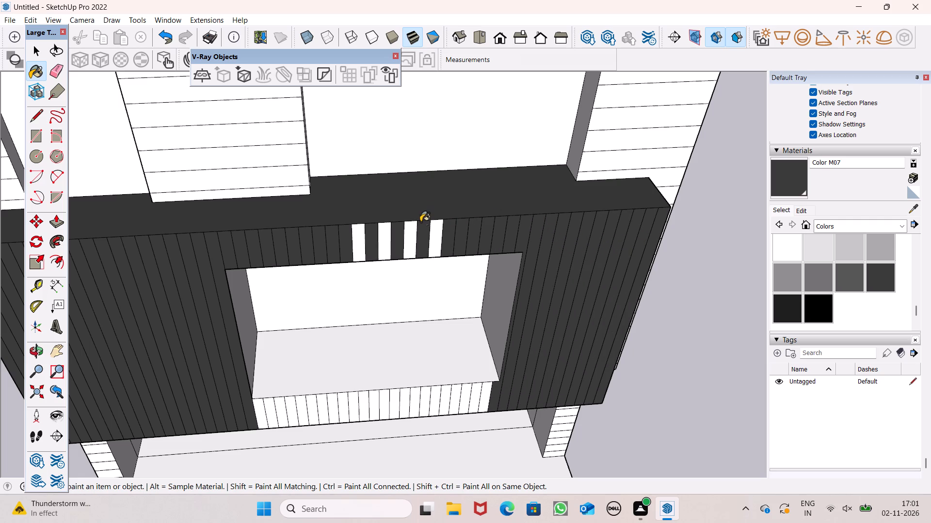
click(420, 224)
click(421, 229)
click(435, 223)
Paint the last white strips above the middle of the window opening dark grey.
click(403, 232)
drag(404, 226, 401, 235)
click(404, 226)
click(391, 233)
click(371, 232)
click(350, 233)
click(358, 235)
click(388, 229)
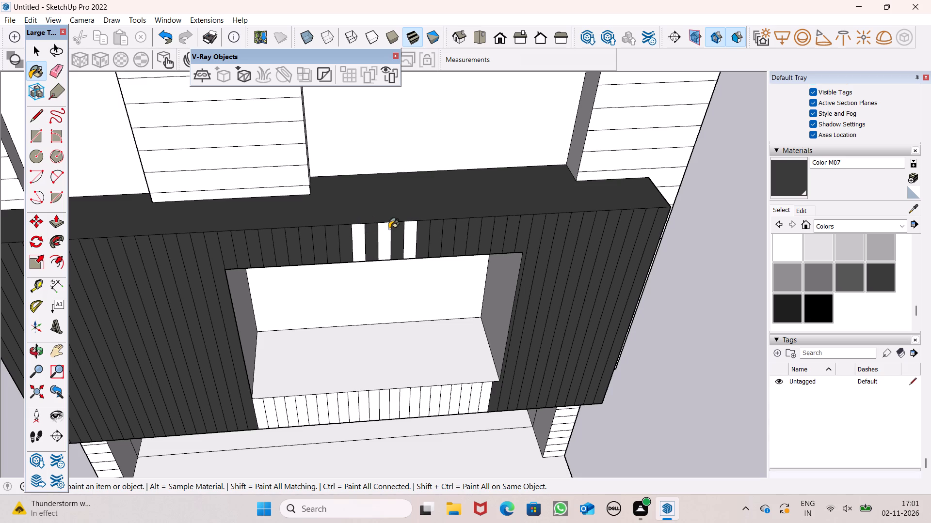
click(402, 231)
click(412, 239)
Paint a first, spaced set of the short strips below the window opening dark grey, working from left to right.
scroll(420, 189, down, 4)
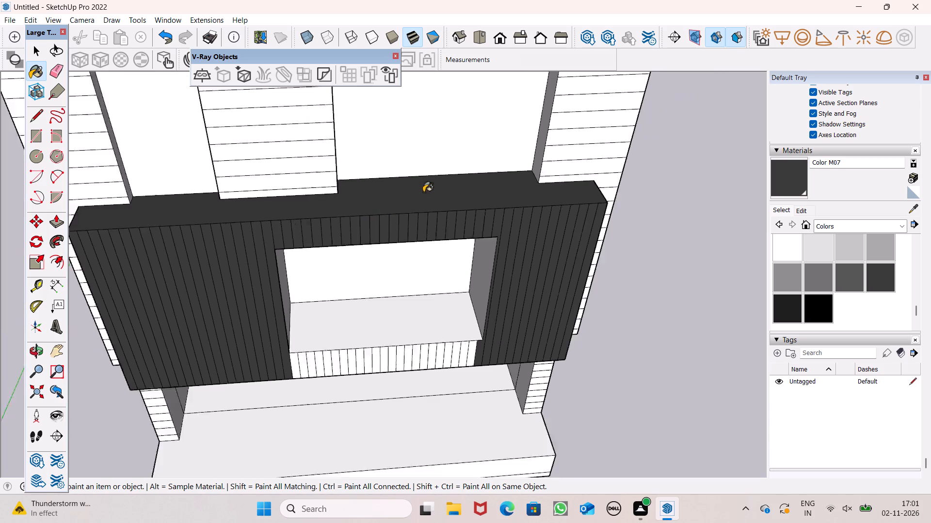
scroll(423, 192, down, 2)
middle_drag(424, 322, 415, 198)
scroll(296, 323, up, 5)
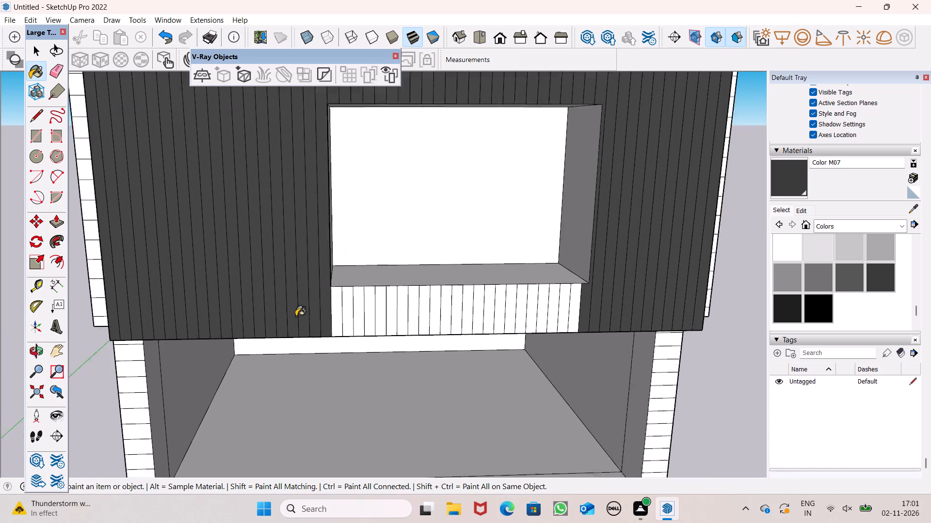
scroll(296, 316, up, 2)
click(340, 312)
click(359, 306)
drag(361, 310, 376, 307)
drag(392, 304, 394, 308)
click(397, 309)
drag(413, 311, 423, 313)
click(458, 314)
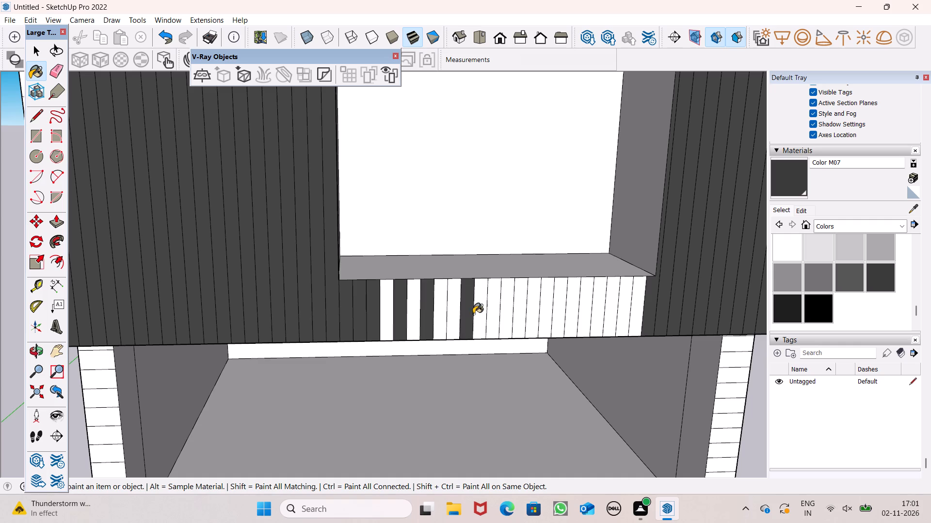
click(471, 314)
drag(493, 317, 499, 317)
drag(528, 325, 545, 328)
click(578, 323)
double_click(578, 326)
click(579, 323)
click(588, 322)
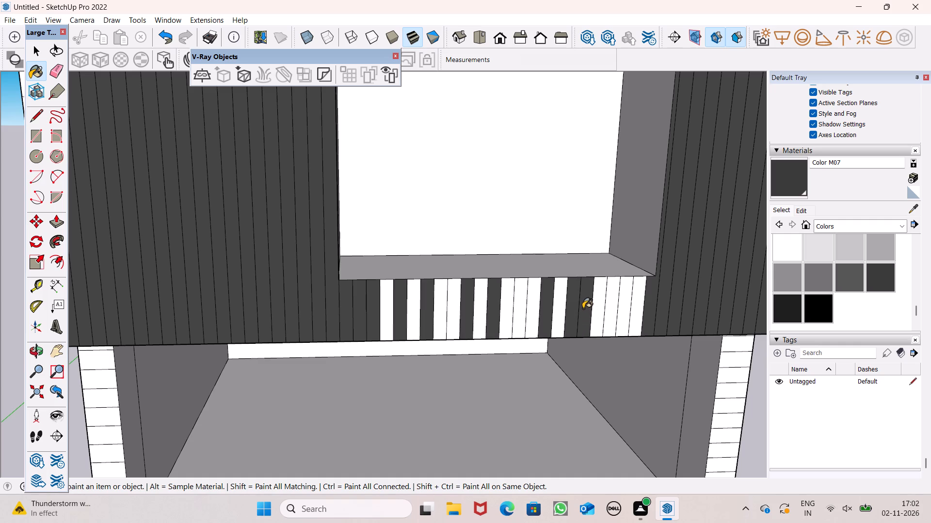
Fill in the white strips left below the window opening's left half with dark grey.
click(389, 309)
click(421, 301)
click(406, 317)
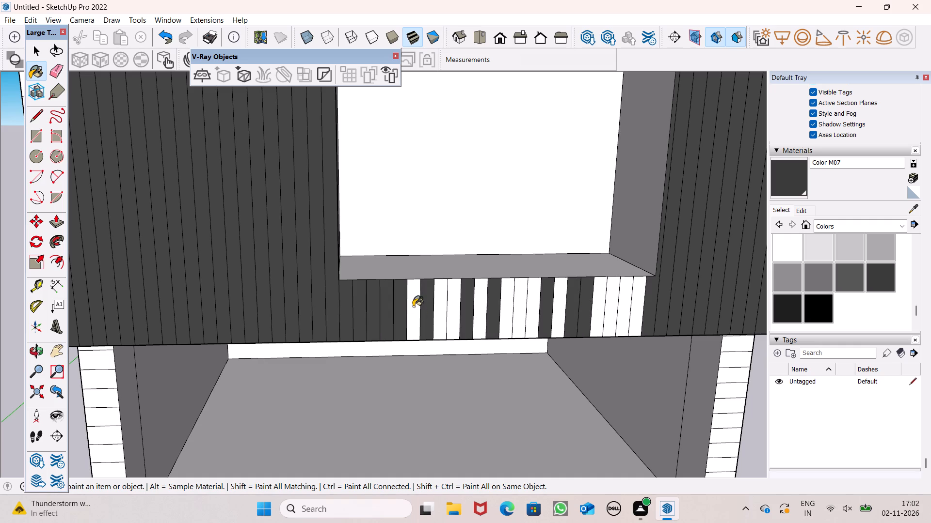
click(413, 306)
click(437, 306)
click(447, 302)
click(455, 300)
click(492, 304)
click(479, 305)
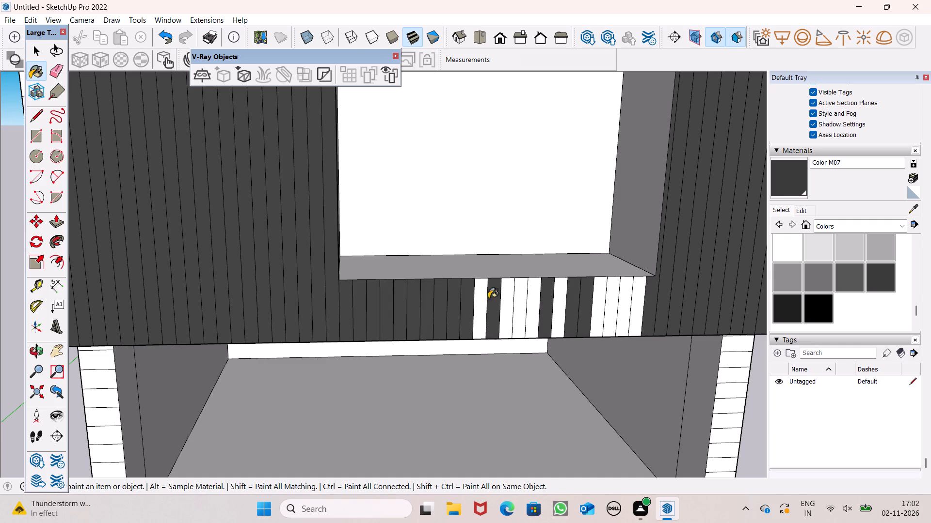
Fill in the white strips left below the window opening's right half with dark grey.
double_click(512, 292)
drag(516, 295, 520, 296)
click(535, 292)
click(537, 297)
click(555, 296)
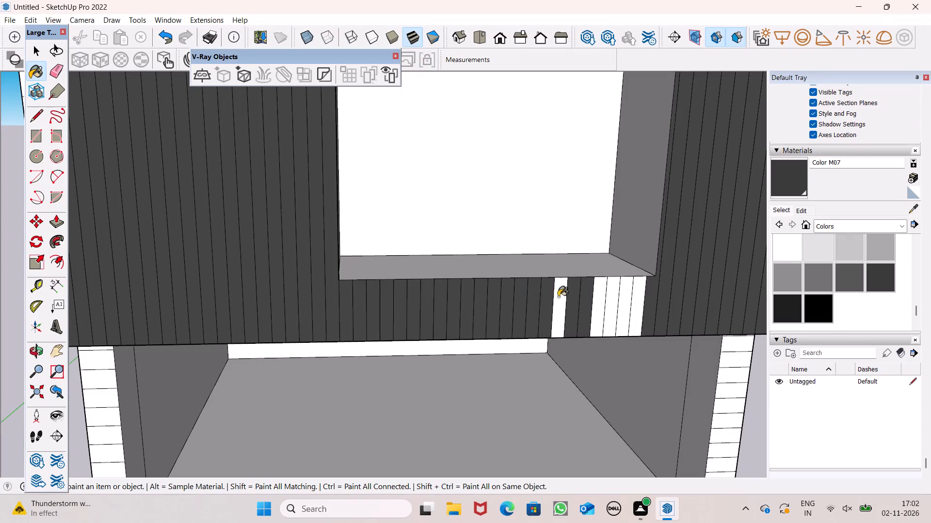
click(590, 298)
click(606, 305)
drag(611, 311, 618, 324)
drag(611, 325, 606, 325)
click(599, 322)
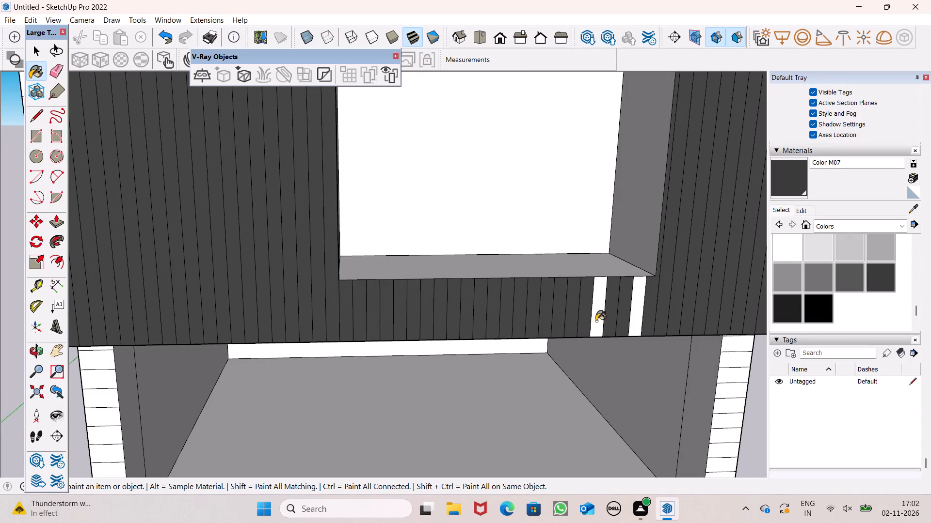
click(645, 301)
click(639, 300)
Paint the right side face of the projecting box dark grey.
scroll(605, 290, down, 7)
middle_drag(563, 298, 435, 336)
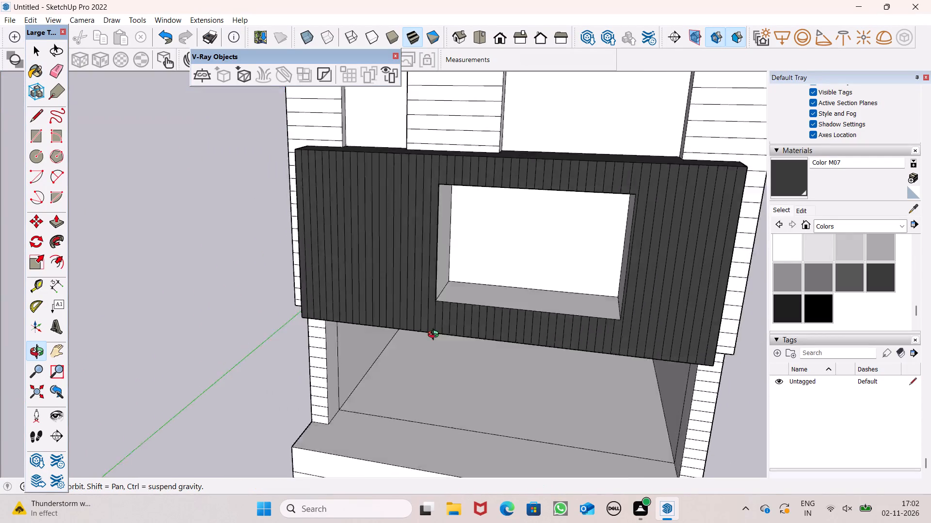
middle_drag(435, 336, 234, 365)
click(513, 355)
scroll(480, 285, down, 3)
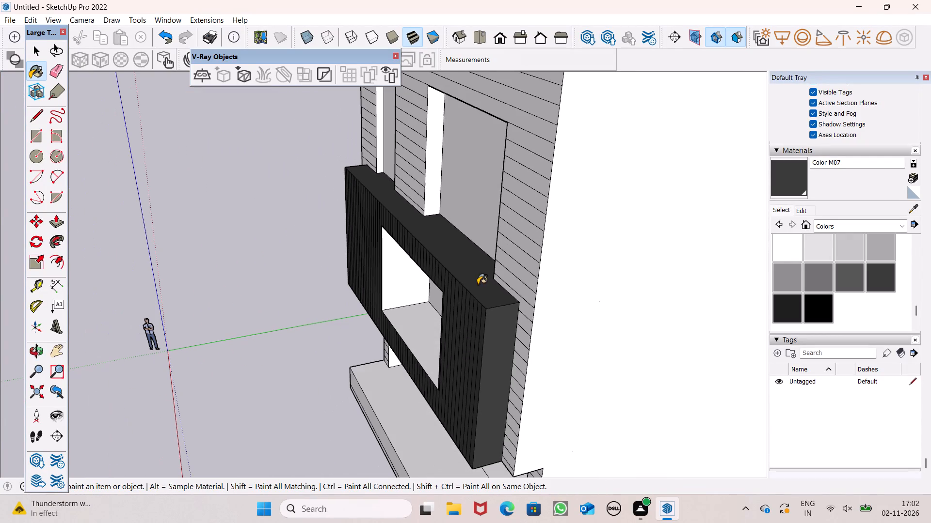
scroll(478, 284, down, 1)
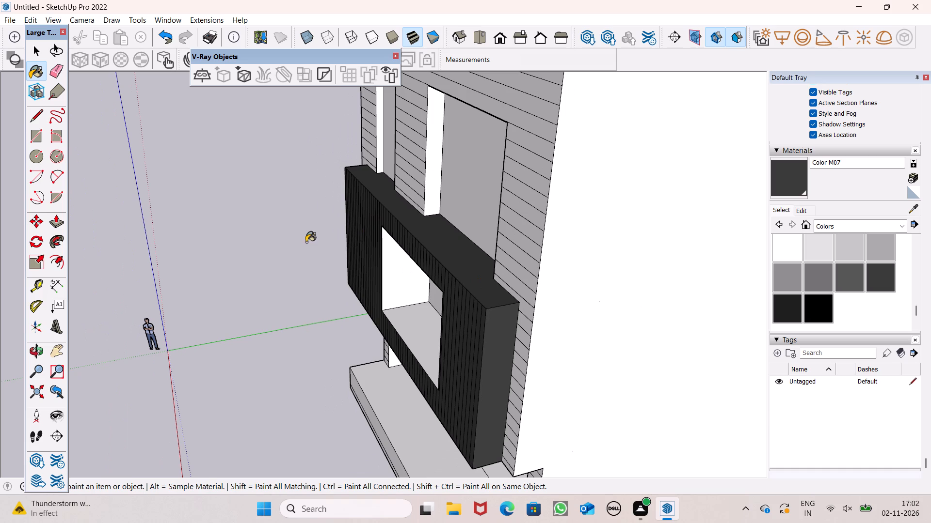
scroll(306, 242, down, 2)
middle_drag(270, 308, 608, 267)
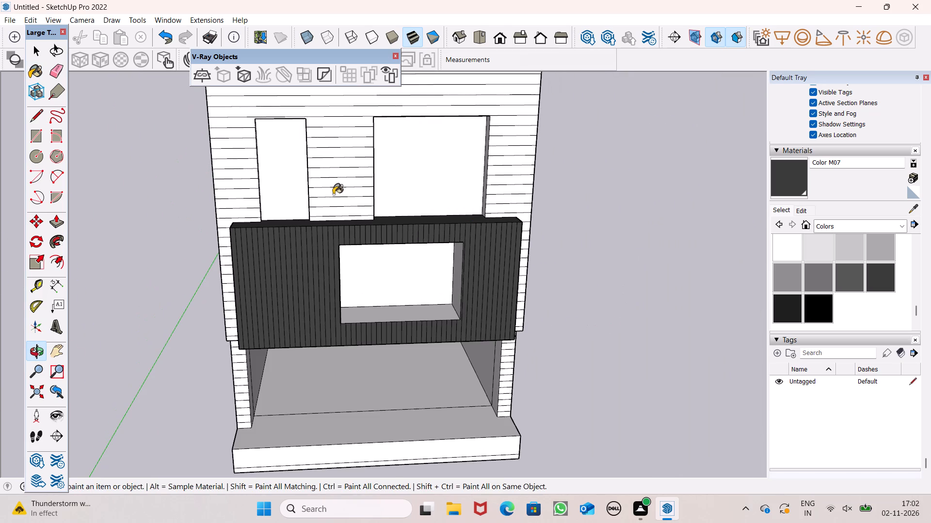
Paint the left side face and the underside of the projecting box dark grey.
middle_drag(299, 275, 513, 271)
scroll(298, 324, up, 4)
click(299, 314)
scroll(306, 230, down, 6)
middle_drag(325, 380, 197, 32)
click(350, 296)
Examine the painted projecting box and the rest of the front facade from below, above and straight on.
middle_drag(411, 301, 327, 486)
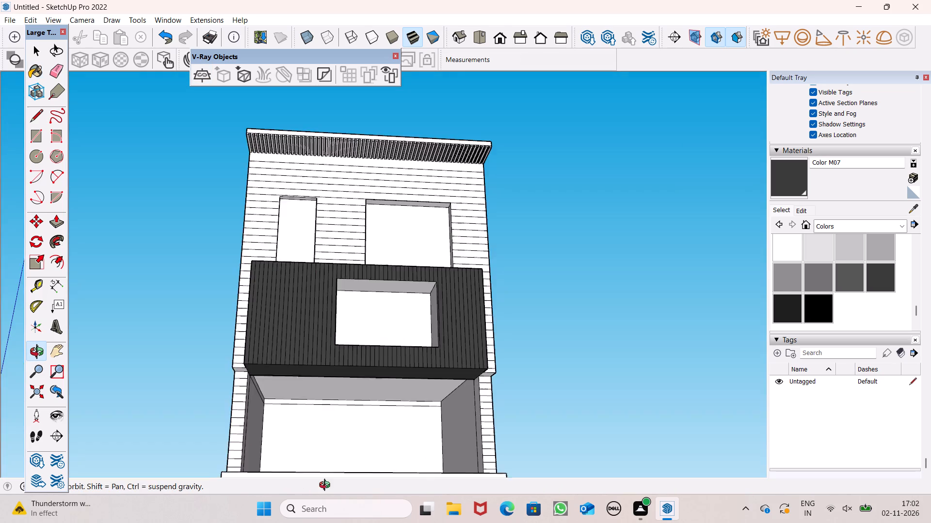
middle_drag(327, 486, 326, 487)
scroll(356, 307, down, 3)
middle_drag(372, 311, 308, 522)
scroll(302, 426, down, 4)
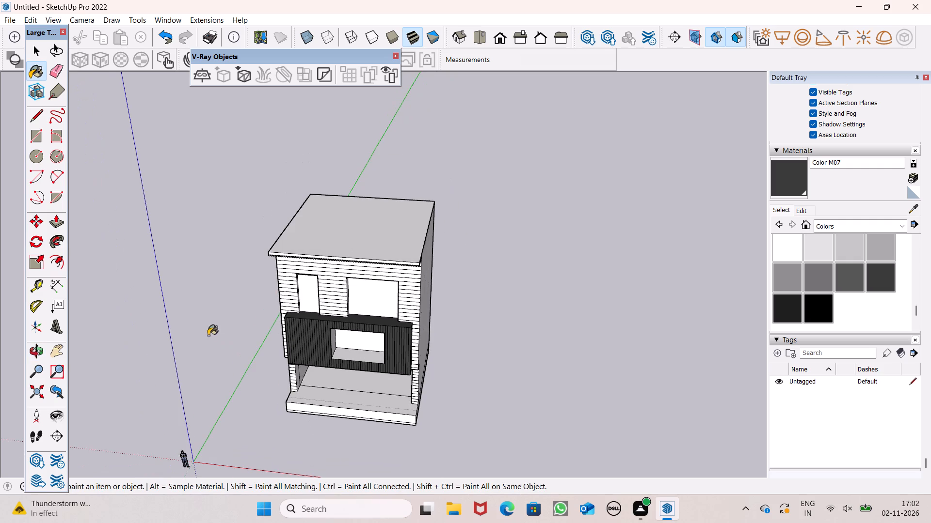
scroll(215, 288, up, 4)
scroll(359, 332, up, 7)
scroll(384, 285, down, 5)
middle_drag(394, 269, 422, 149)
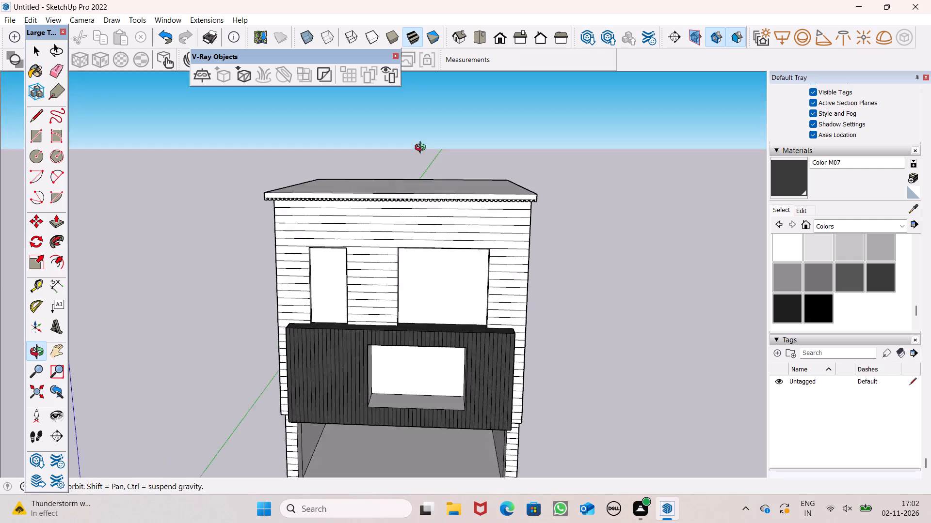
middle_drag(422, 149, 445, 13)
scroll(390, 96, up, 2)
scroll(332, 238, down, 1)
middle_drag(358, 329, 347, 431)
Push/Pull the first and third strips from the left end of the projecting box's front outward about 5 13/16".
key(space)
click(56, 224)
scroll(240, 147, down, 5)
middle_drag(306, 284, 339, 449)
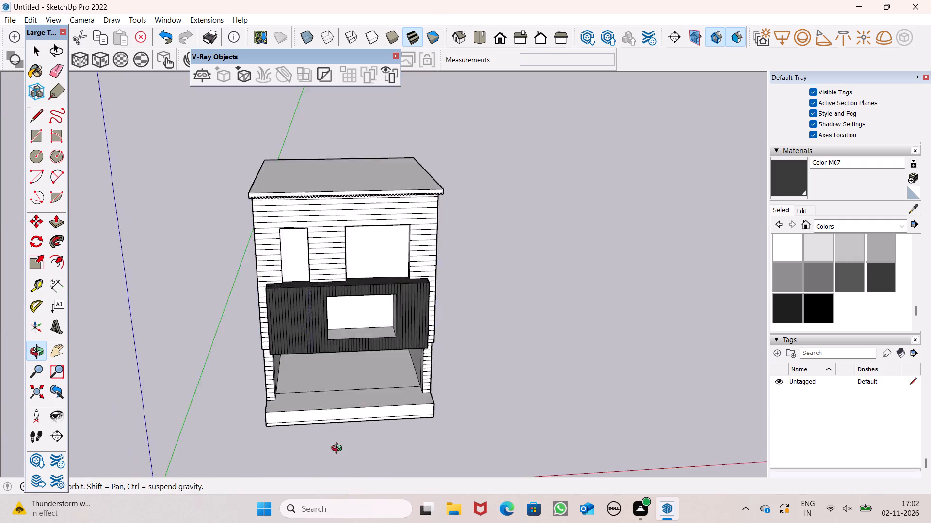
middle_drag(339, 449, 334, 498)
scroll(296, 332, up, 8)
scroll(251, 268, up, 16)
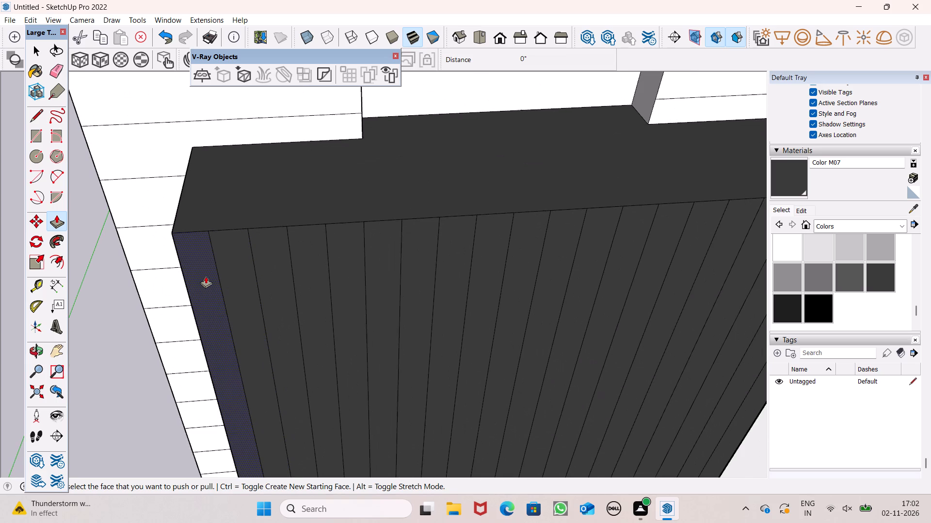
drag(206, 276, 208, 292)
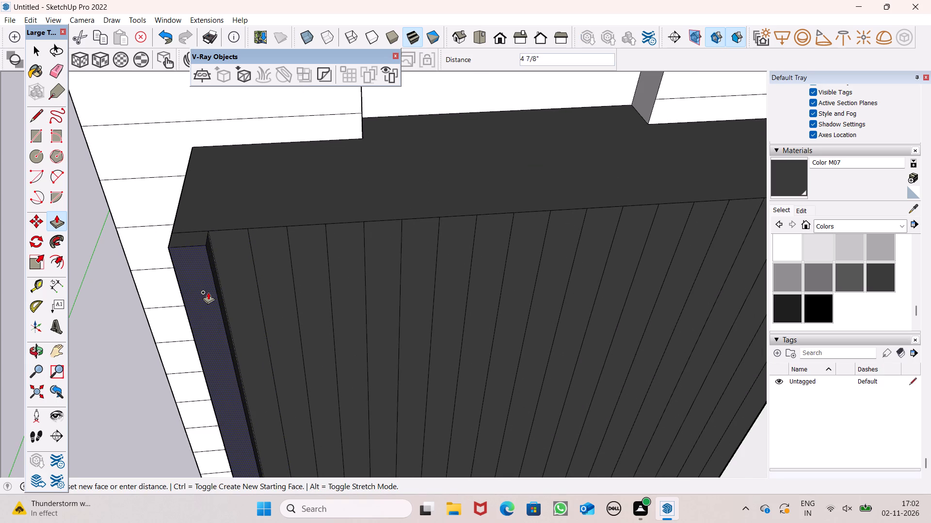
drag(208, 292, 209, 295)
middle_drag(262, 302, 234, 342)
scroll(237, 252, up, 5)
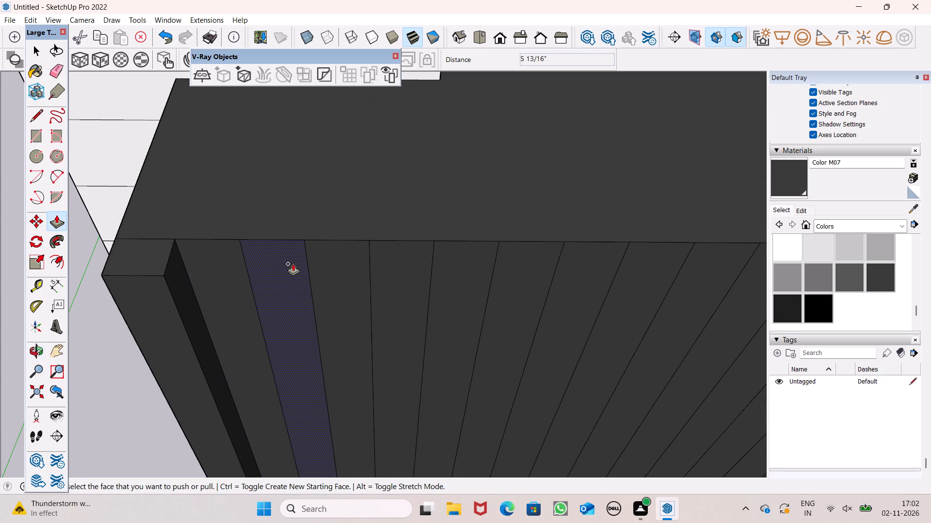
drag(262, 263, 156, 275)
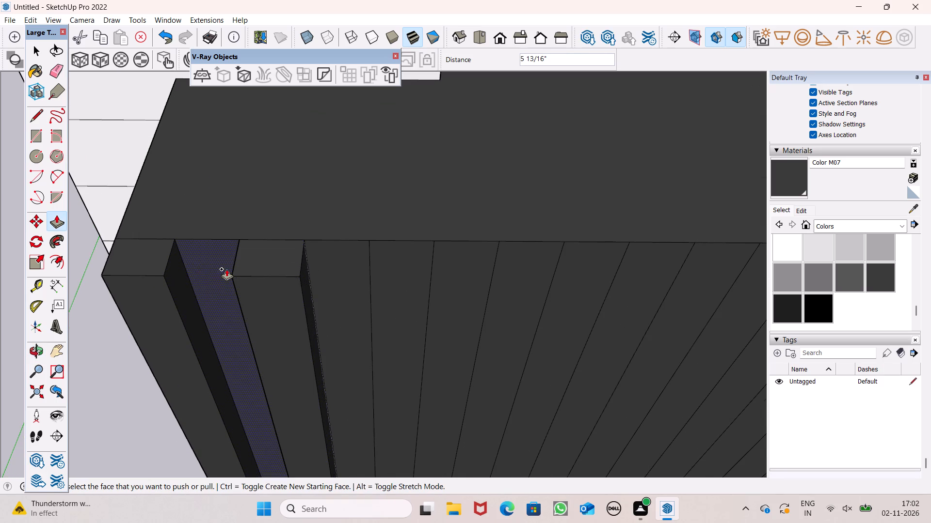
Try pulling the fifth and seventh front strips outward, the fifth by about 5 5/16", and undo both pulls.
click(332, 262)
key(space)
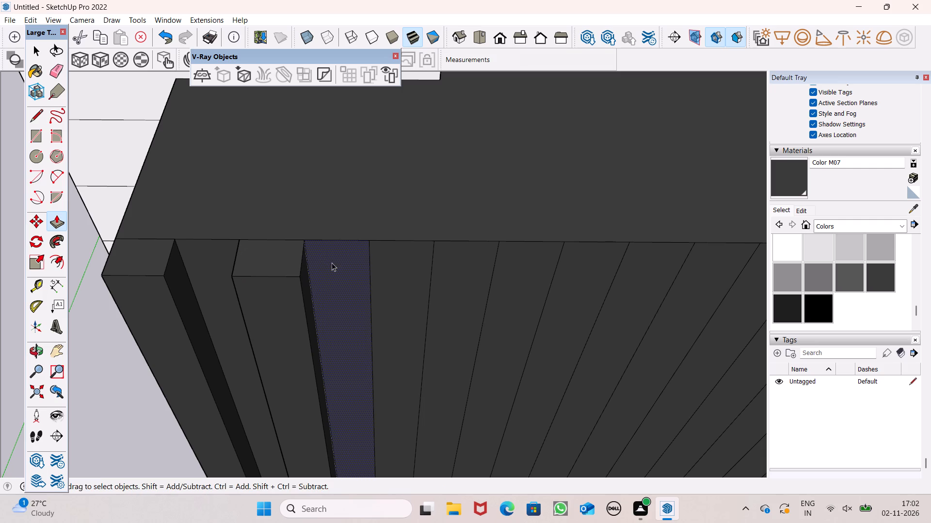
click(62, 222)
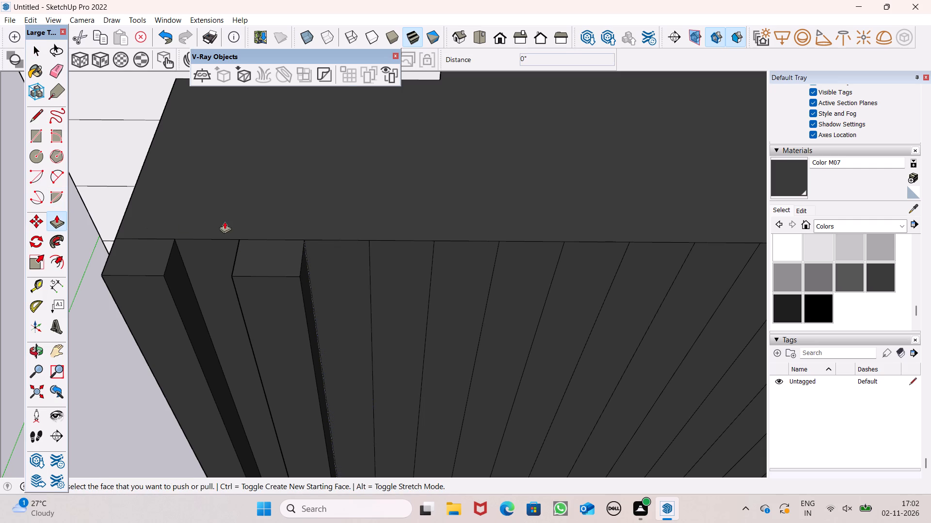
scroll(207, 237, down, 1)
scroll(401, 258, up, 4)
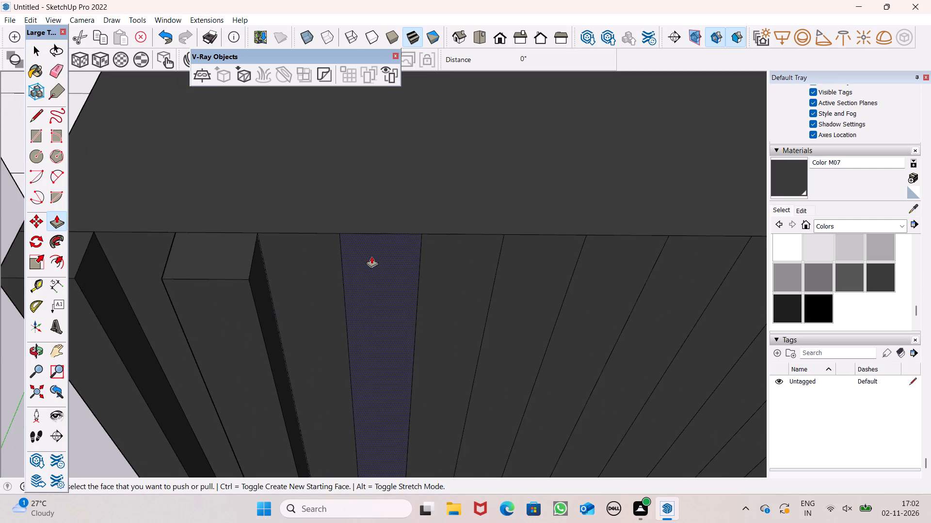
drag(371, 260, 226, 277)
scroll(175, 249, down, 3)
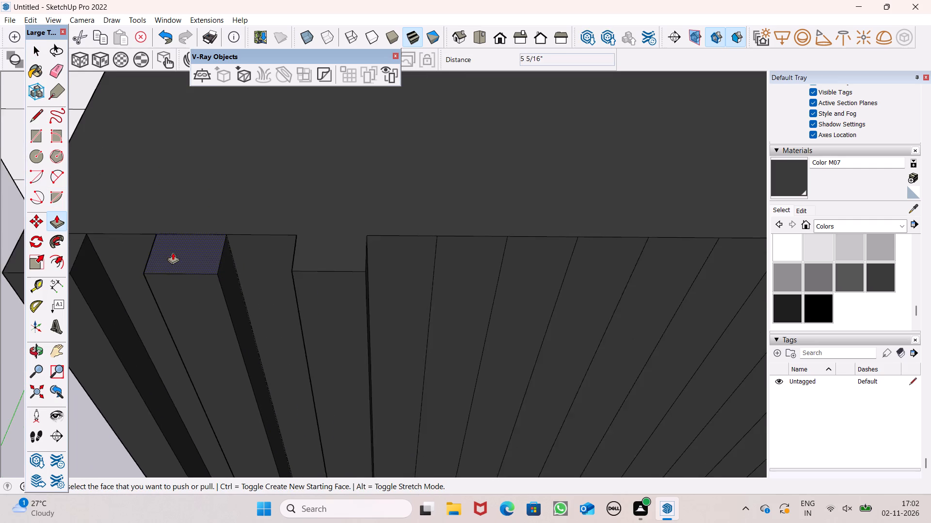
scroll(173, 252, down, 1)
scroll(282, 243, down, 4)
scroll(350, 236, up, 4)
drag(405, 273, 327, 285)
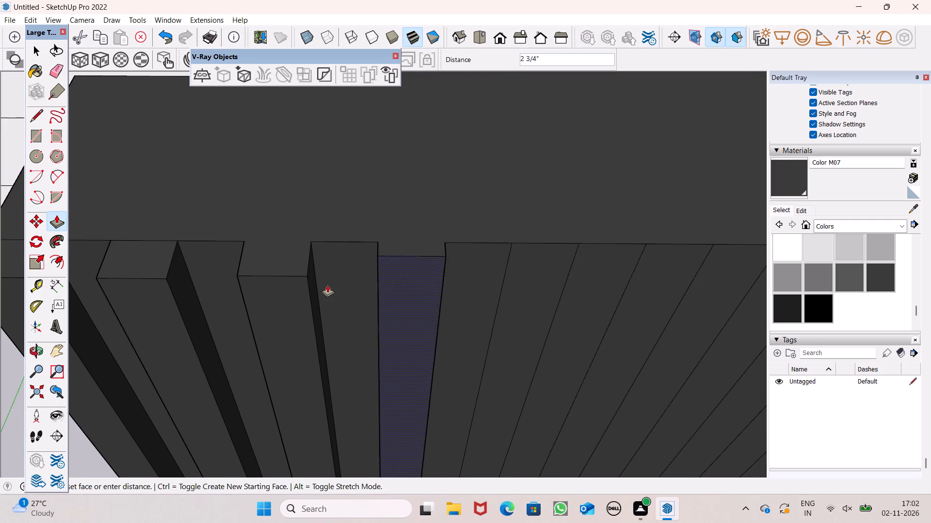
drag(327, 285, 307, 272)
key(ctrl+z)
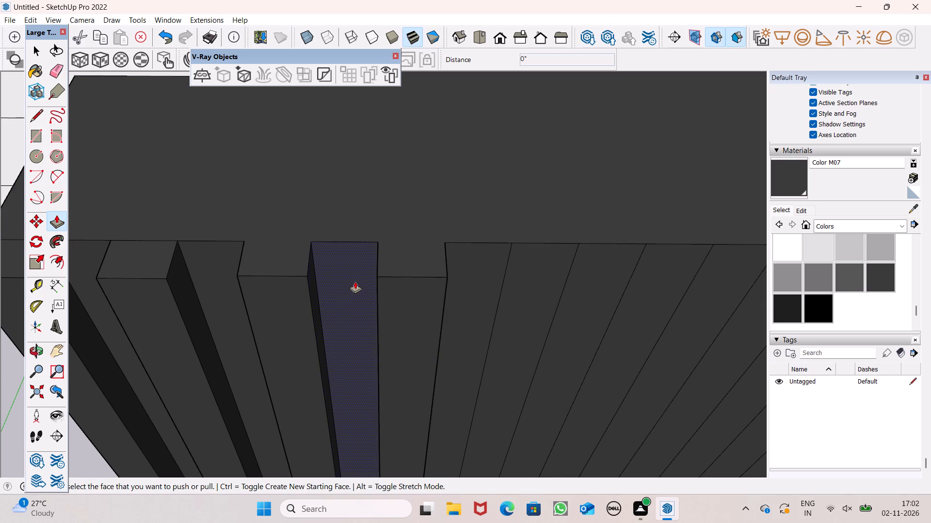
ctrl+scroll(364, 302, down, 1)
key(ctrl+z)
Pull the fifth and seventh front strips of the box outward 5 13/16", level with the slats already raised.
scroll(363, 296, down, 3)
drag(302, 289, 302, 289)
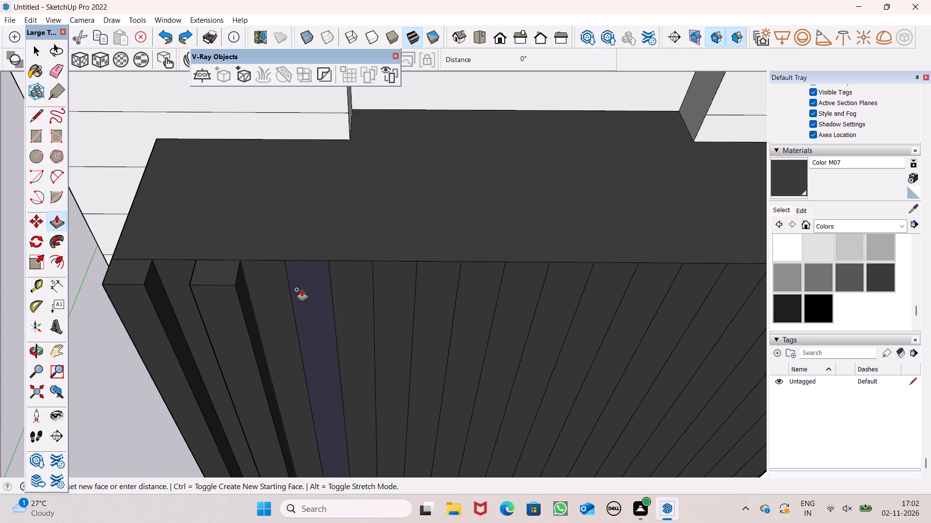
drag(302, 289, 236, 282)
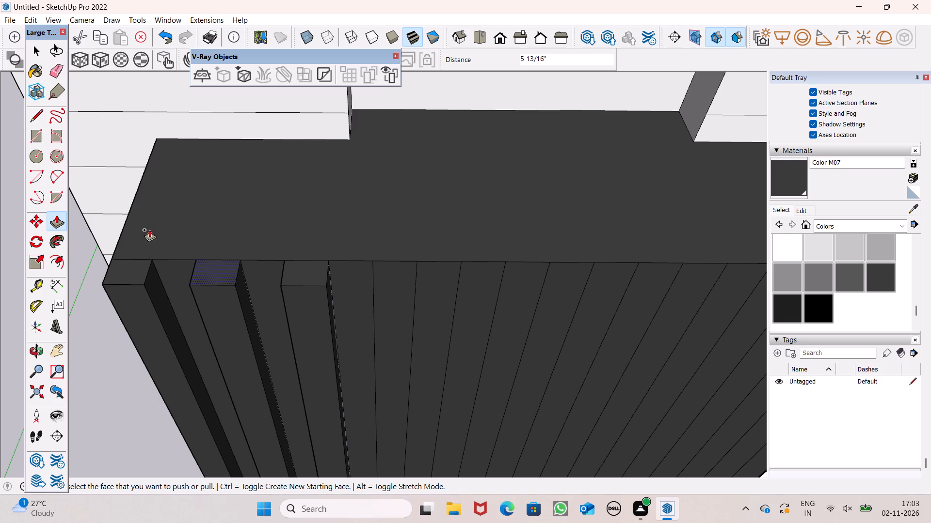
scroll(104, 251, down, 4)
scroll(270, 277, up, 6)
scroll(291, 269, down, 4)
scroll(312, 318, up, 1)
middle_drag(312, 320, 300, 357)
scroll(340, 242, down, 6)
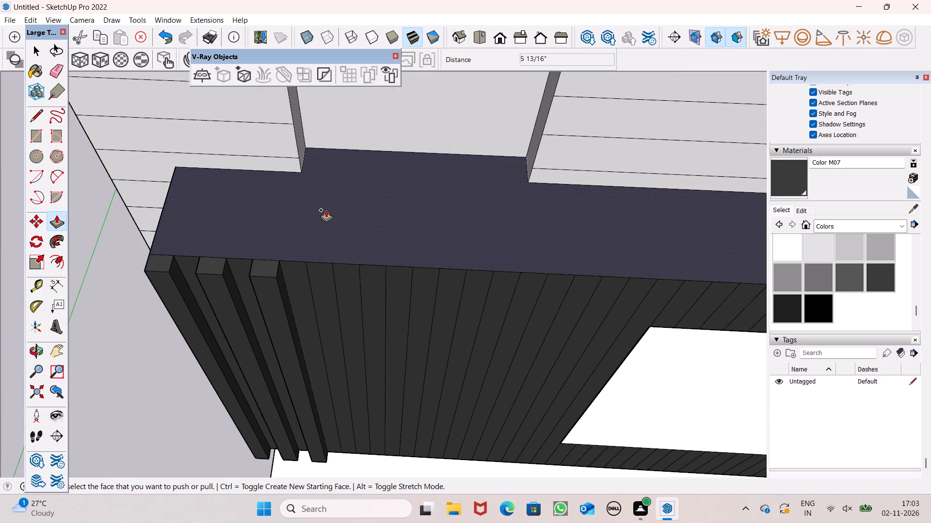
scroll(314, 262, up, 6)
scroll(337, 265, down, 2)
middle_drag(348, 284, 344, 317)
scroll(345, 317, up, 4)
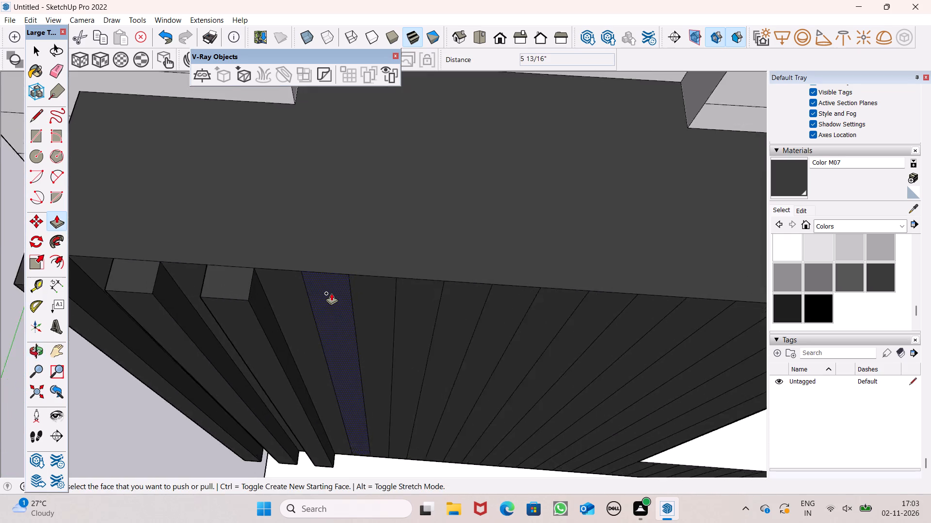
scroll(331, 293, up, 2)
drag(331, 293, 198, 303)
Pull the ninth, eleventh and thirteenth front strips outward 5 13/16", level with the preceding slats.
scroll(197, 286, down, 1)
scroll(359, 265, up, 2)
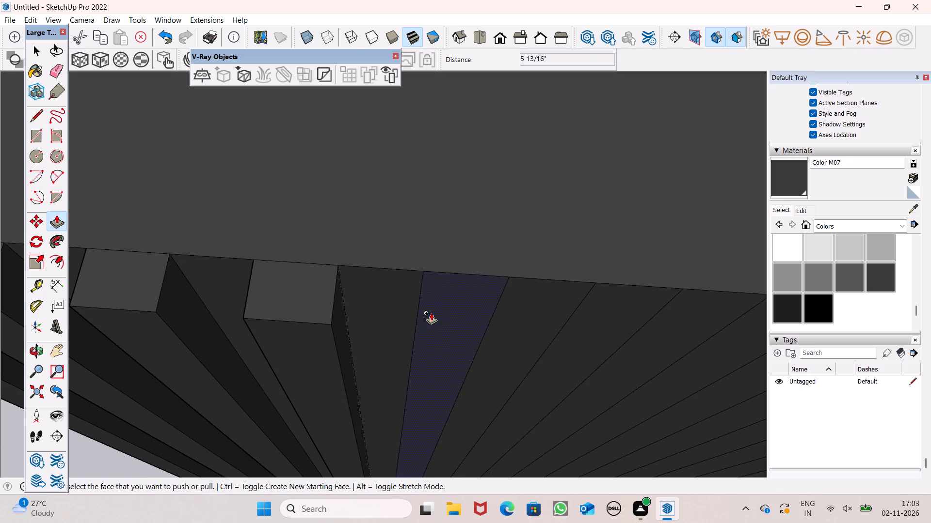
drag(433, 315, 333, 326)
scroll(222, 279, down, 5)
scroll(427, 264, up, 6)
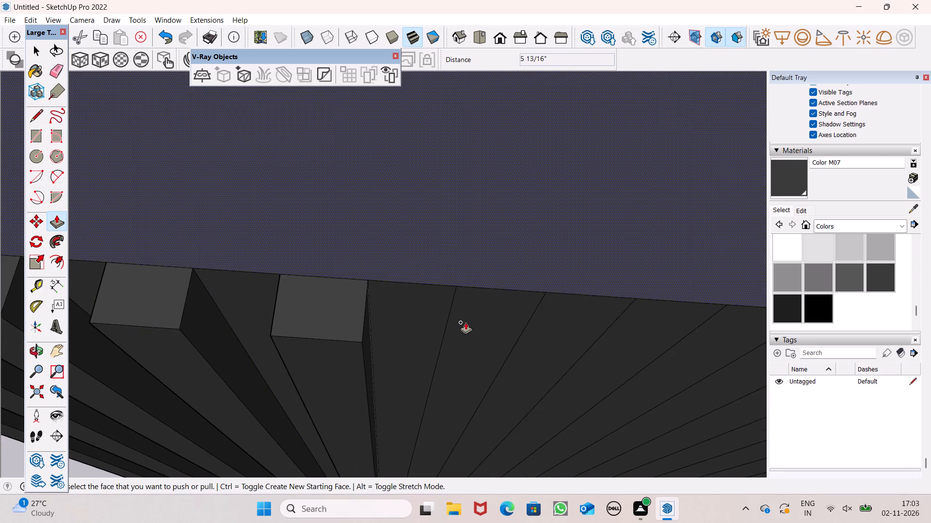
drag(466, 326, 348, 351)
scroll(245, 261, down, 7)
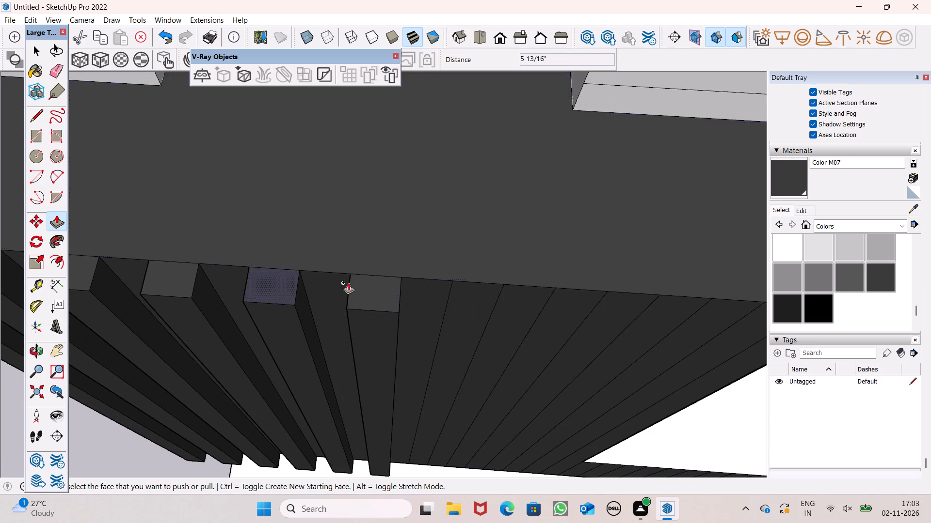
scroll(508, 297, up, 6)
drag(450, 300, 334, 333)
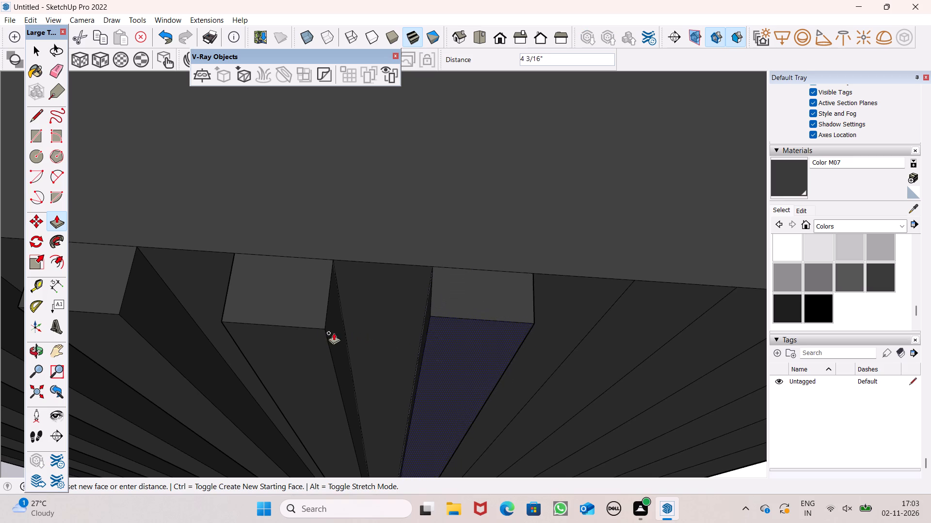
drag(334, 333, 326, 332)
Pull the fifteenth, seventeenth and nineteenth front strips outward 5 13/16", finishing the alternate slats left of the window opening.
scroll(275, 282, down, 7)
scroll(462, 249, up, 4)
scroll(472, 283, down, 1)
scroll(471, 292, up, 1)
drag(461, 325, 355, 355)
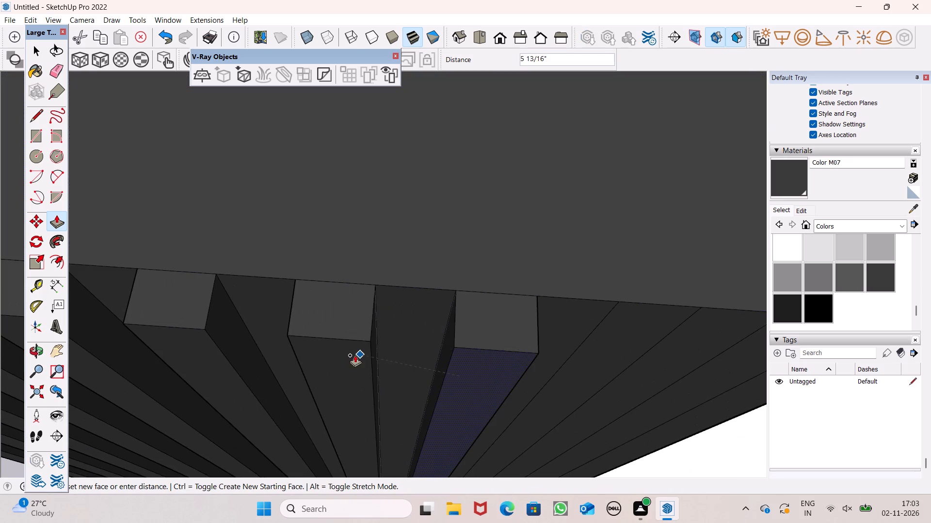
drag(355, 355, 369, 341)
scroll(257, 271, down, 5)
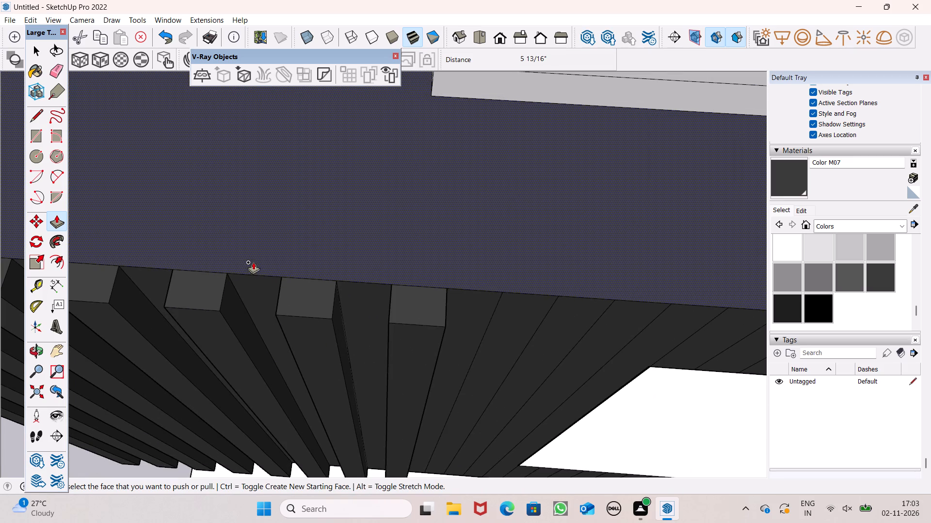
scroll(263, 267, down, 4)
scroll(384, 311, up, 6)
scroll(480, 288, up, 4)
drag(469, 296, 451, 311)
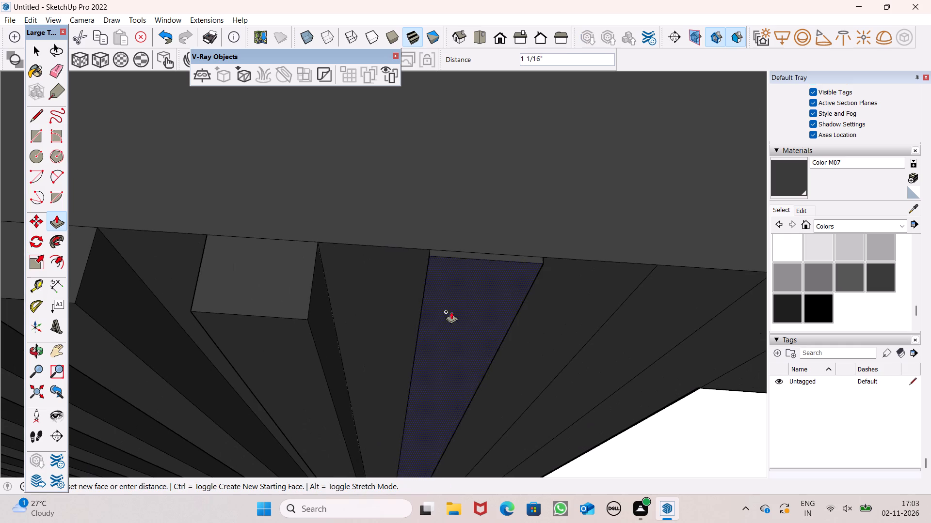
drag(451, 311, 306, 317)
scroll(270, 261, down, 6)
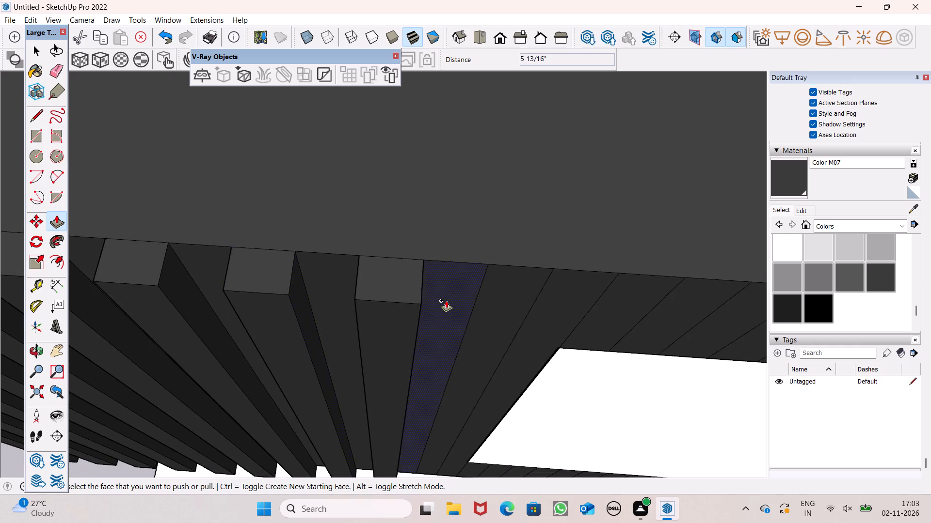
scroll(448, 300, up, 1)
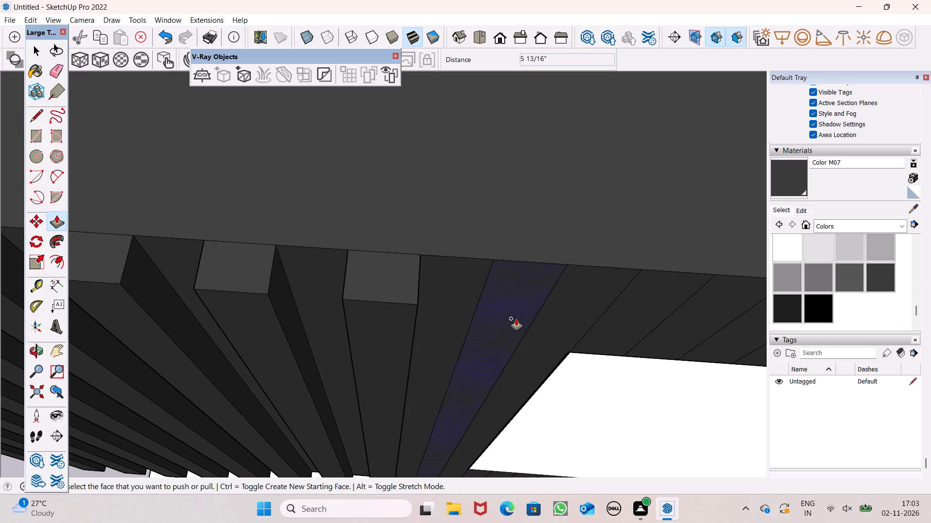
drag(516, 317, 418, 303)
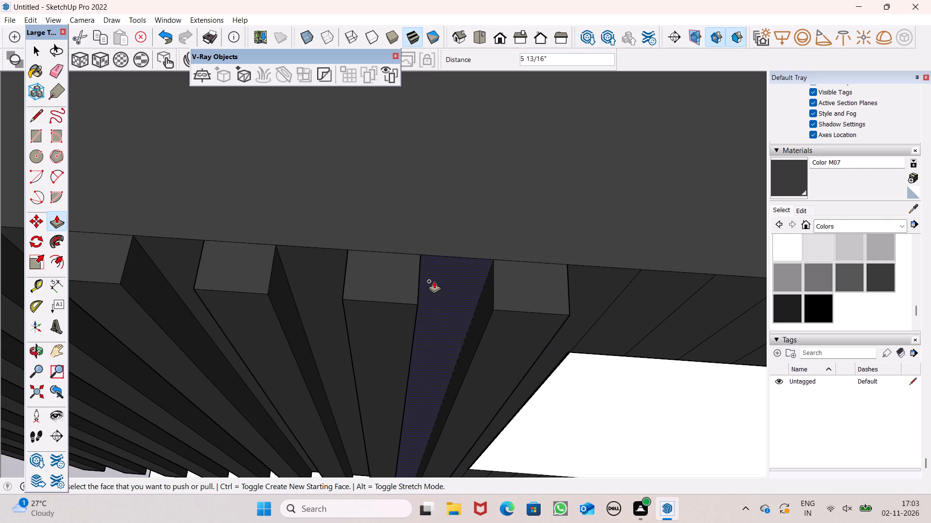
Pull the first two alternate short strips above the window opening's left end outward 5 13/16".
scroll(427, 246, down, 8)
scroll(184, 259, down, 6)
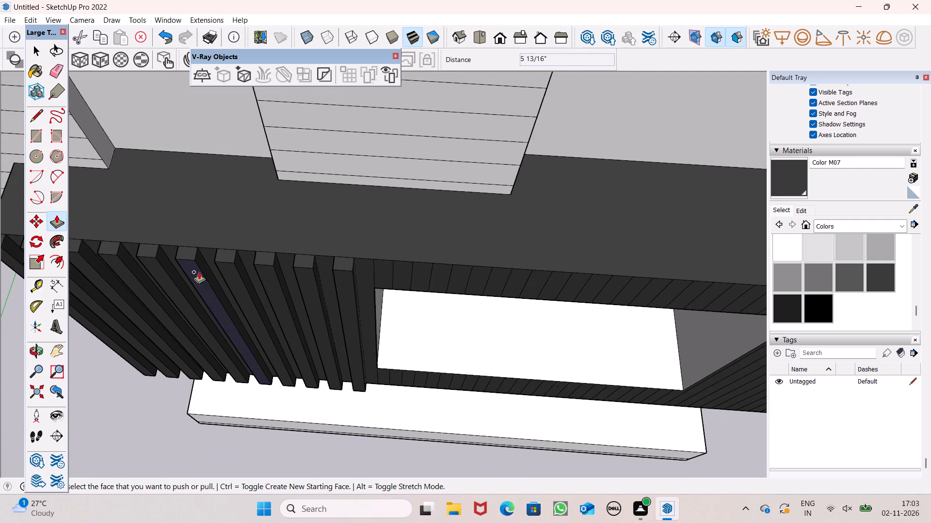
scroll(380, 277, up, 8)
middle_drag(403, 272, 405, 305)
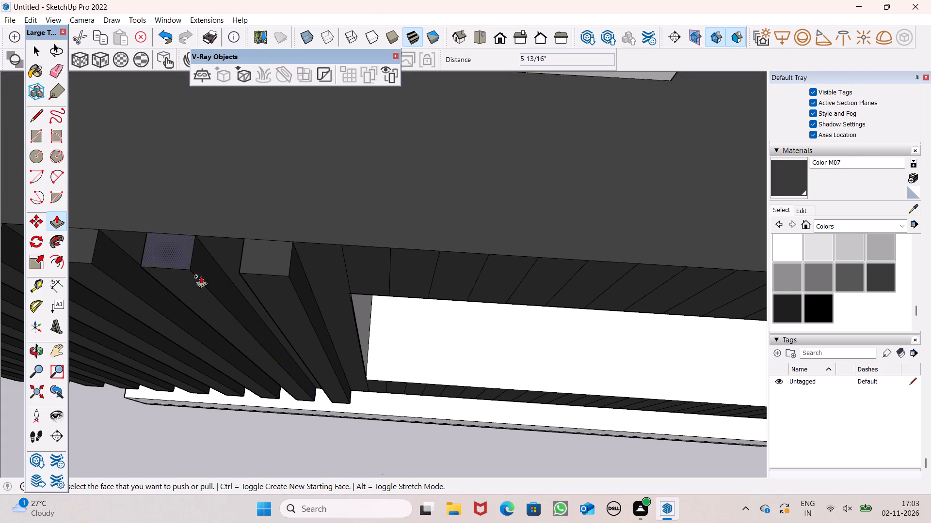
scroll(230, 297, down, 1)
scroll(345, 288, up, 5)
scroll(334, 272, down, 4)
drag(358, 259, 270, 282)
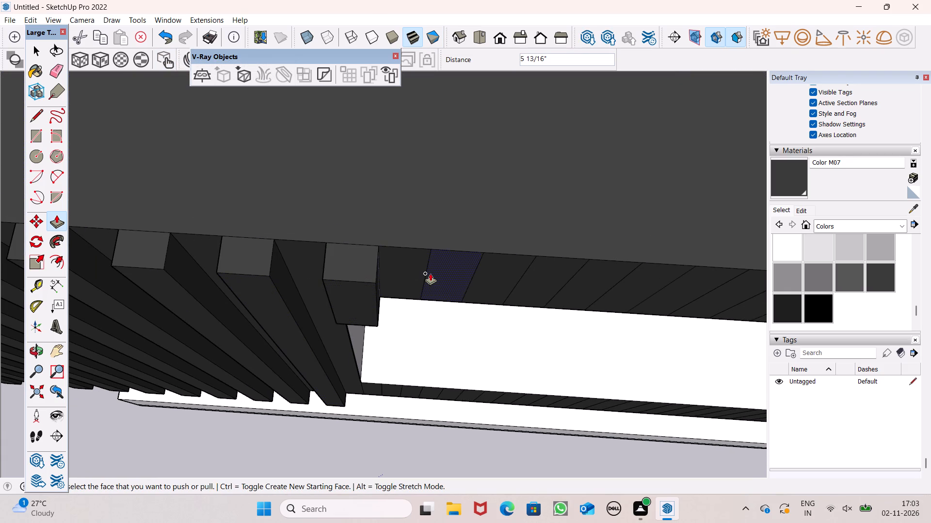
drag(444, 273, 370, 284)
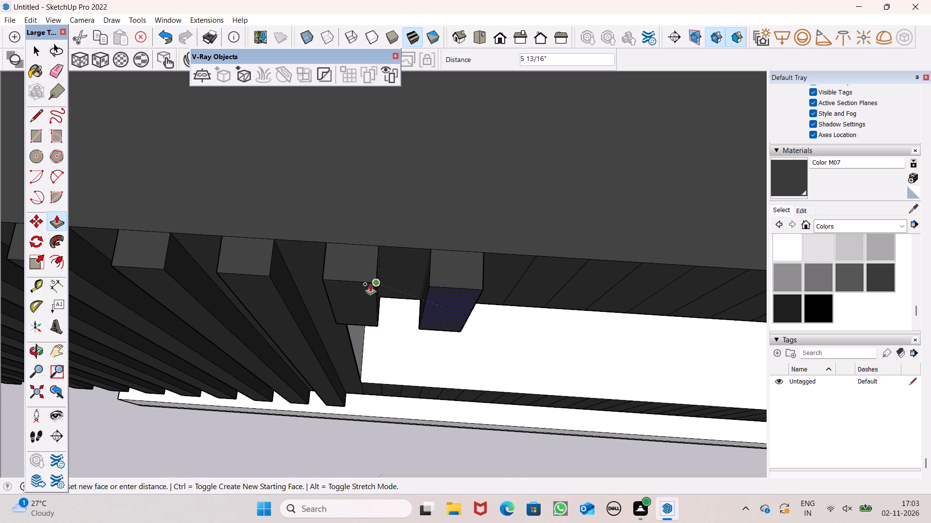
drag(370, 284, 369, 284)
Pull the third, fourth and fifth alternate short strips above the window opening outward 5 13/16", level with the raised slats.
scroll(242, 249, down, 7)
scroll(424, 261, up, 7)
drag(401, 267, 305, 282)
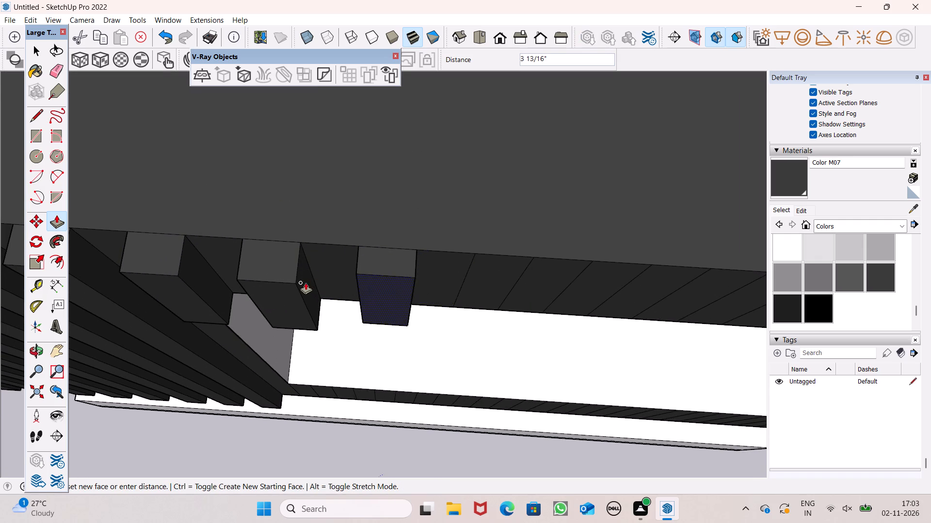
drag(305, 282, 295, 281)
scroll(289, 263, down, 4)
scroll(418, 257, up, 5)
drag(447, 286, 391, 298)
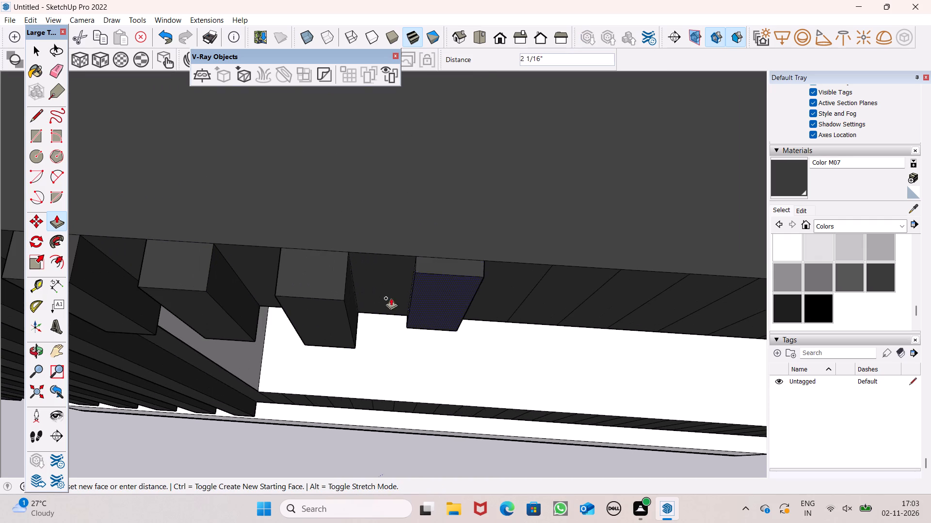
drag(391, 298, 345, 298)
scroll(277, 262, down, 6)
scroll(475, 265, up, 6)
drag(431, 287, 429, 291)
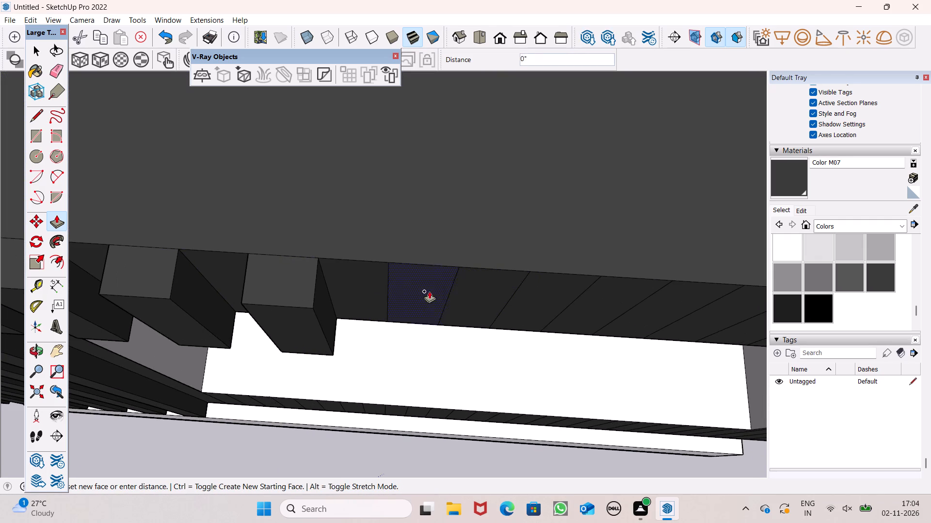
drag(429, 291, 315, 308)
Pull the sixth, seventh and eighth alternate short strips above the window opening outward 5 13/16".
scroll(273, 269, down, 6)
scroll(448, 274, up, 6)
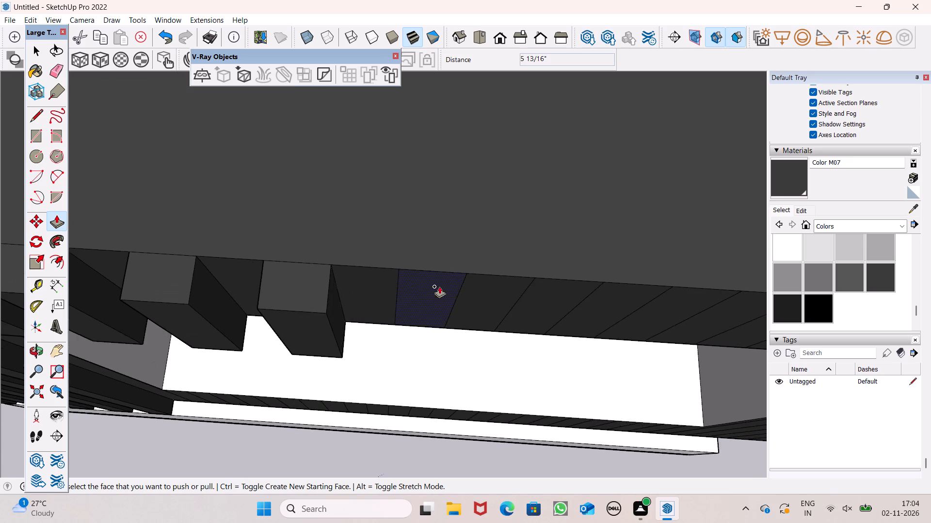
drag(422, 290, 309, 317)
scroll(265, 270, down, 7)
middle_drag(318, 308, 302, 295)
scroll(407, 286, up, 3)
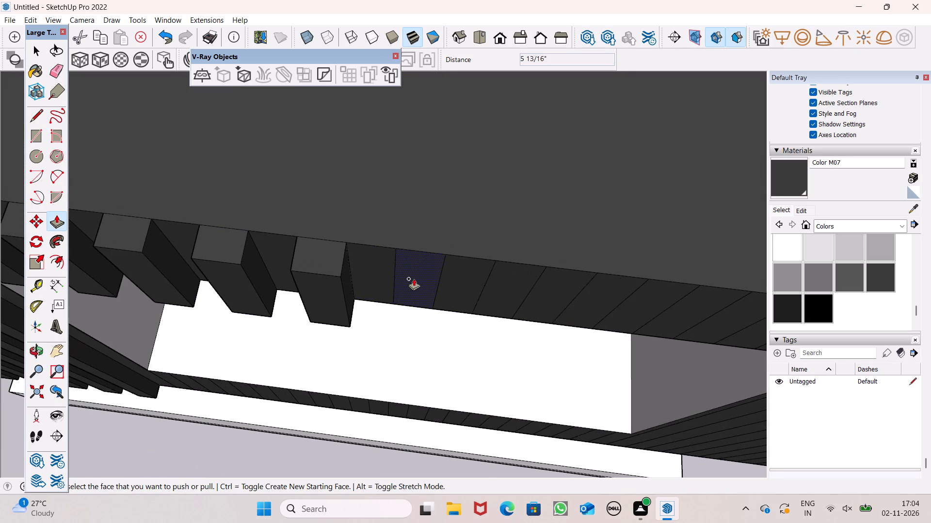
drag(415, 278, 334, 276)
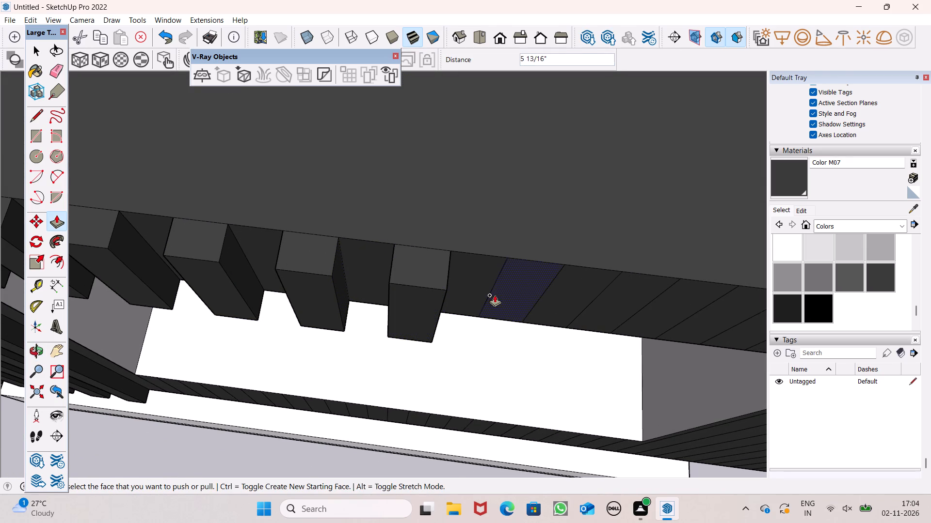
drag(508, 295, 442, 292)
Pull the ninth and tenth alternate short strips above the window opening outward 5 13/16".
scroll(396, 277, down, 6)
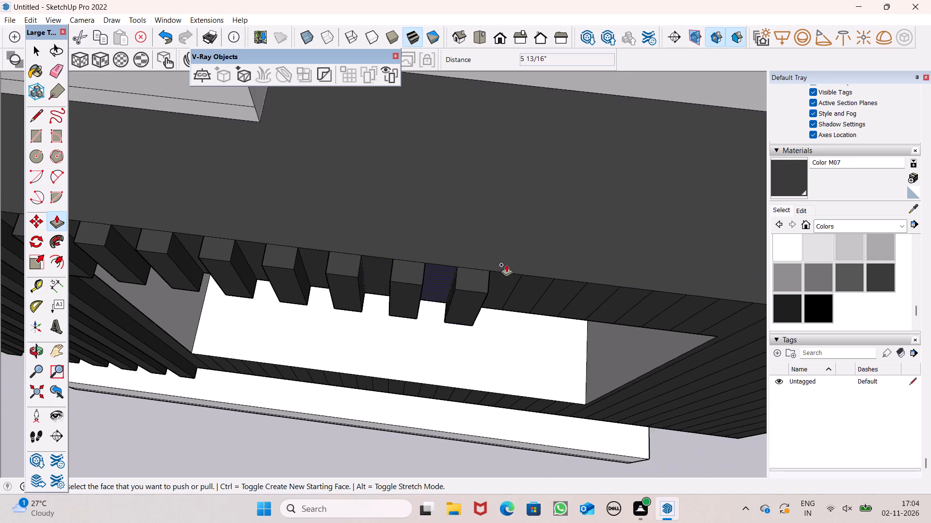
scroll(506, 264, up, 7)
drag(544, 326, 453, 323)
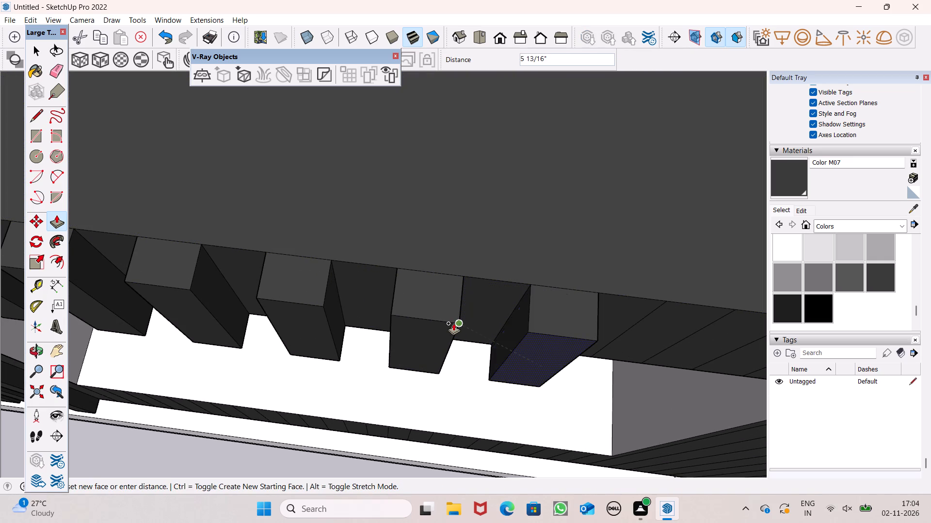
drag(453, 323, 450, 320)
scroll(357, 263, down, 8)
scroll(480, 259, up, 8)
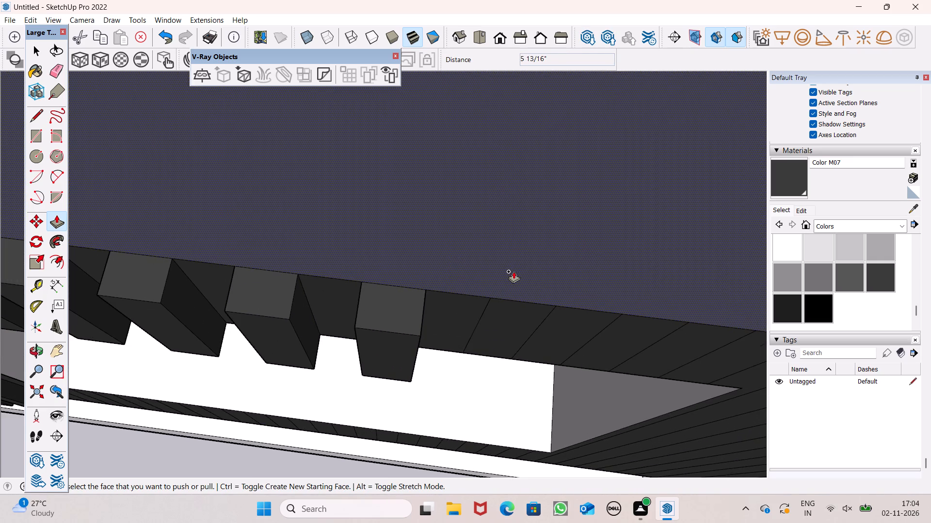
drag(502, 324, 400, 342)
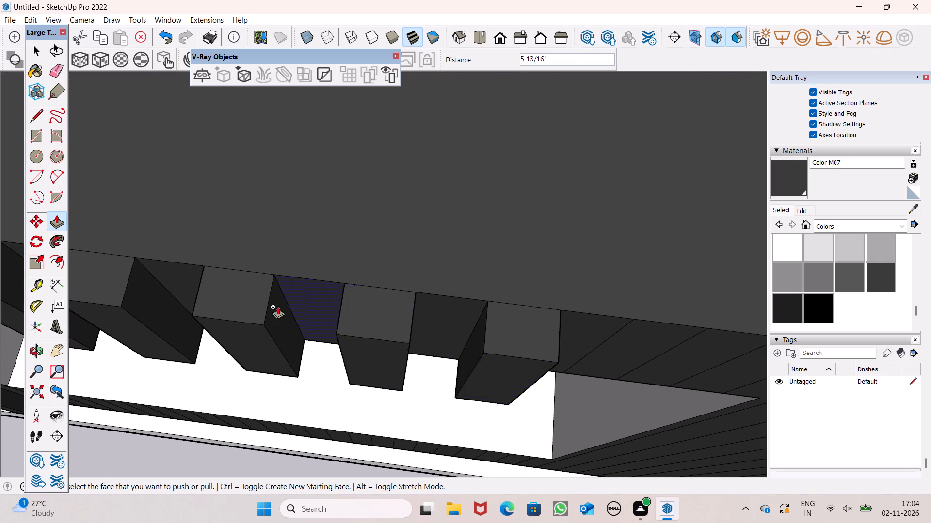
Pull the eleventh and twelfth alternate short strips outward 5 13/16", finishing the slats above the window opening.
scroll(255, 300, down, 7)
scroll(364, 330, up, 5)
scroll(207, 364, down, 5)
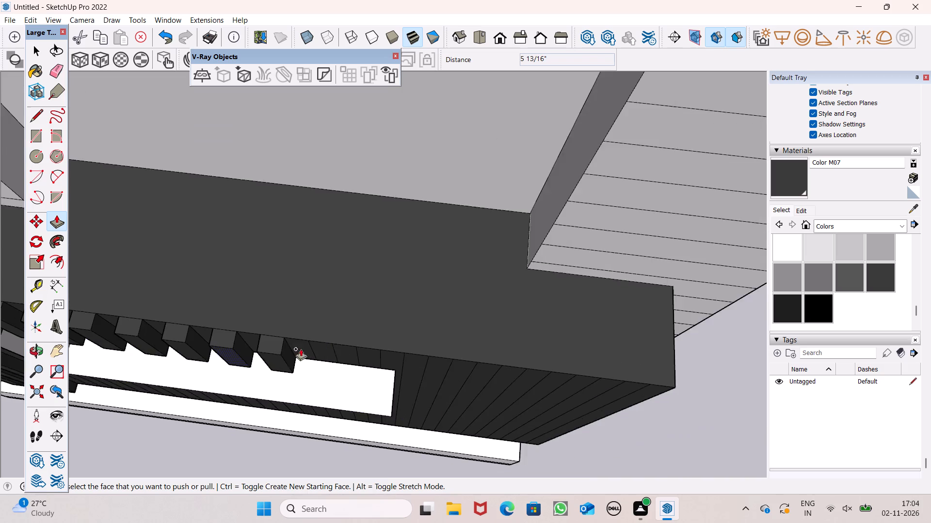
scroll(337, 342, up, 6)
scroll(369, 338, down, 5)
scroll(316, 368, up, 6)
scroll(408, 379, down, 4)
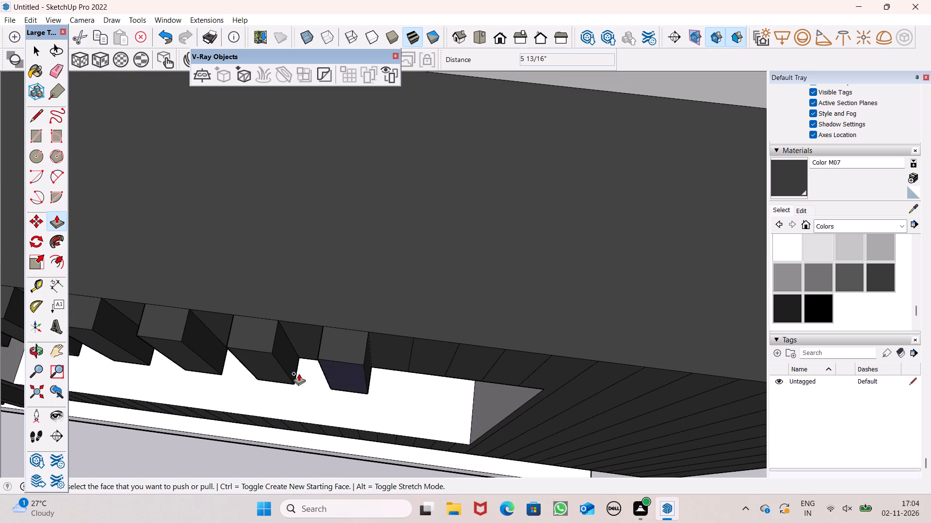
scroll(322, 359, up, 7)
scroll(371, 361, up, 1)
drag(537, 348, 421, 394)
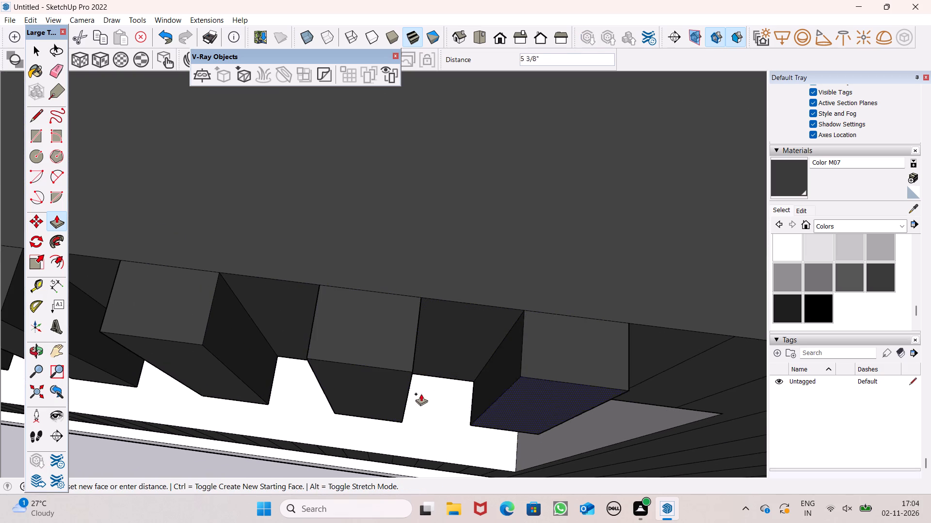
drag(421, 394, 414, 371)
scroll(298, 358, down, 8)
scroll(489, 399, up, 3)
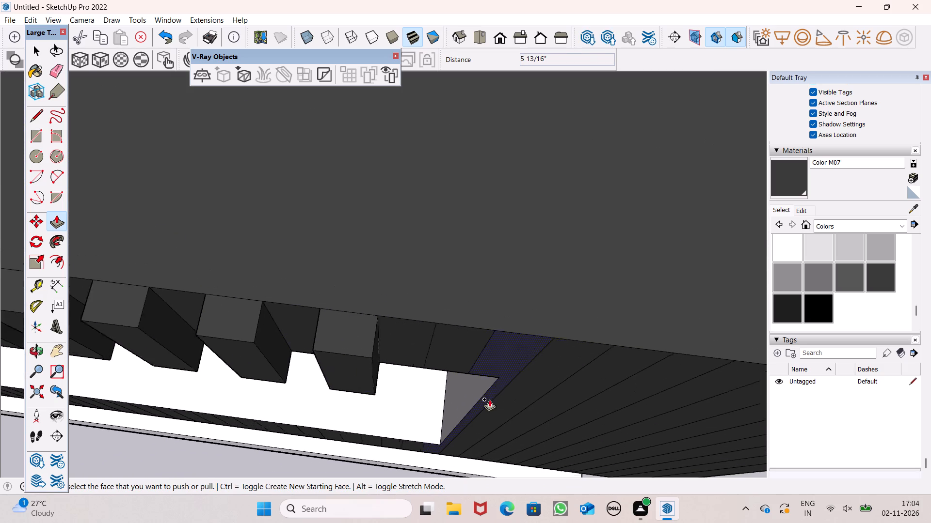
scroll(489, 399, up, 1)
drag(440, 338, 349, 351)
Pull the first three alternate full-height strips right of the window opening outward 5 13/16".
scroll(340, 352, down, 6)
scroll(441, 365, up, 6)
drag(495, 358, 402, 361)
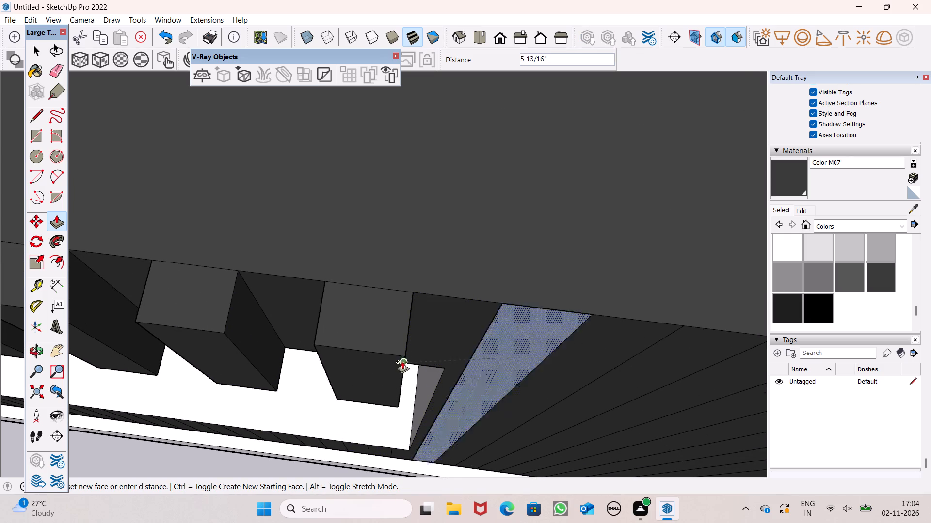
drag(402, 361, 393, 351)
scroll(389, 351, down, 8)
middle_drag(429, 428, 431, 400)
scroll(429, 428, up, 1)
drag(567, 267, 508, 274)
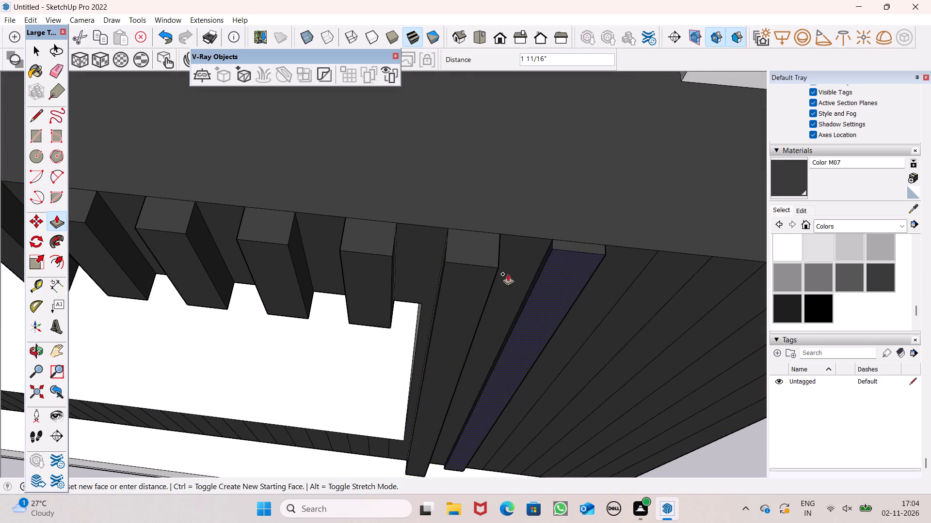
drag(508, 274, 495, 268)
scroll(407, 280, down, 6)
scroll(504, 277, up, 6)
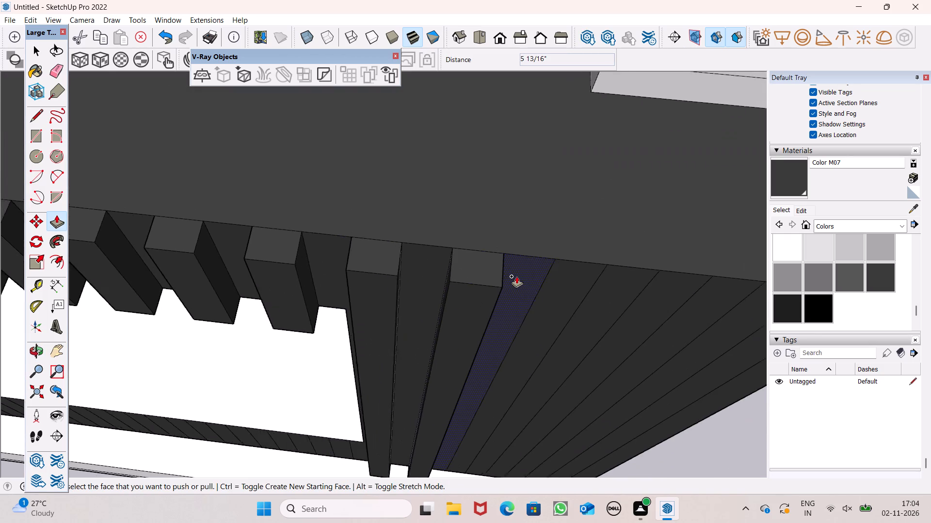
scroll(516, 276, up, 2)
drag(579, 296, 499, 290)
Pull the remaining three alternate full-height strips outward 5 13/16", finishing the slats up to the box's right corner.
scroll(374, 276, down, 3)
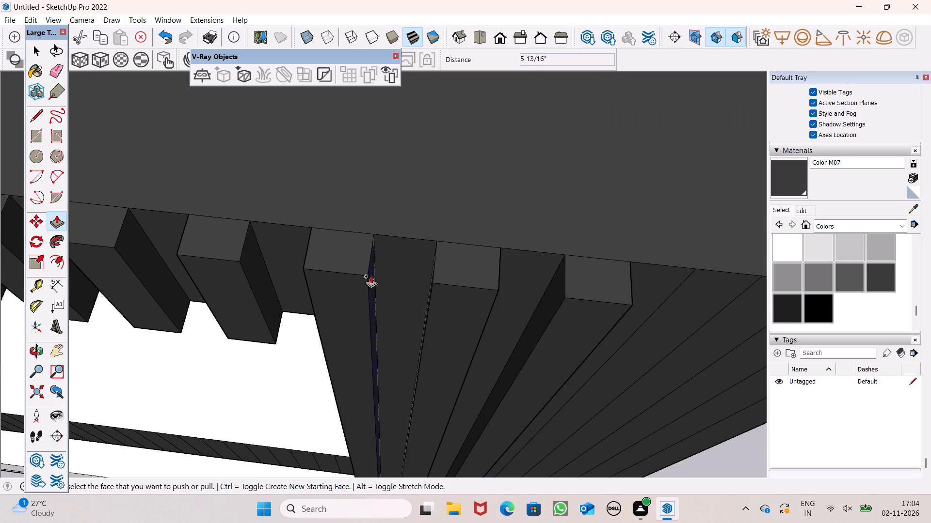
scroll(371, 276, down, 2)
scroll(585, 286, up, 6)
drag(566, 282, 471, 306)
scroll(407, 276, down, 7)
scroll(552, 285, up, 7)
drag(571, 297, 479, 320)
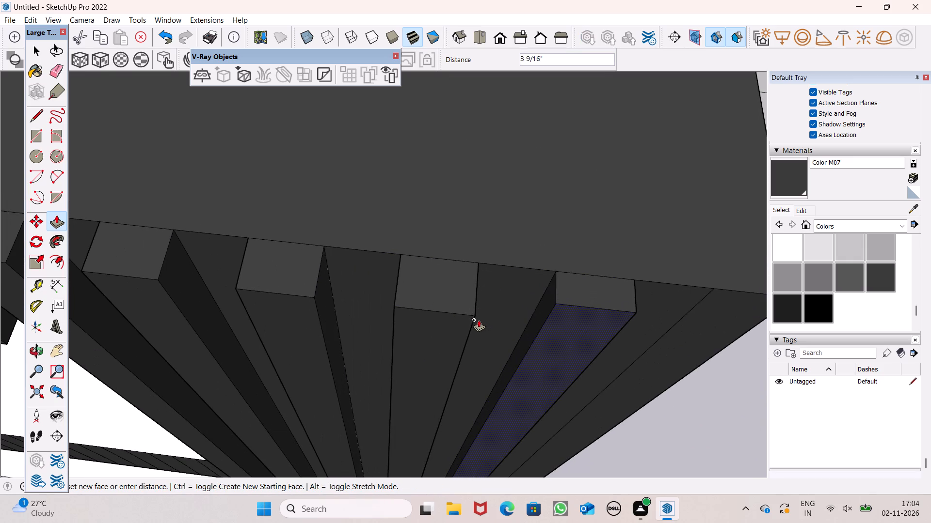
drag(479, 320, 476, 317)
scroll(428, 313, down, 6)
scroll(578, 309, up, 5)
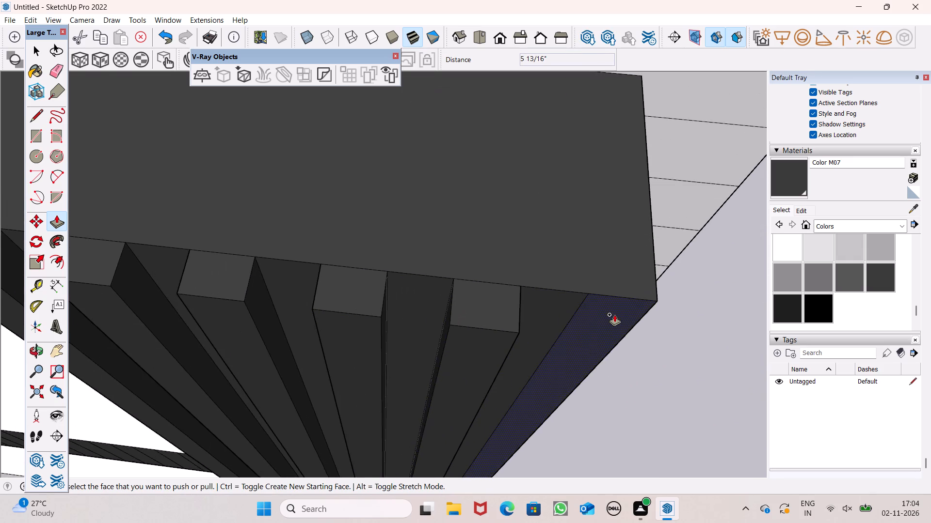
drag(611, 319, 506, 333)
Pull the first short strip below the window opening's left end outward 5 13/16", level with the full-height slats.
scroll(486, 292, down, 7)
middle_drag(423, 413, 475, 258)
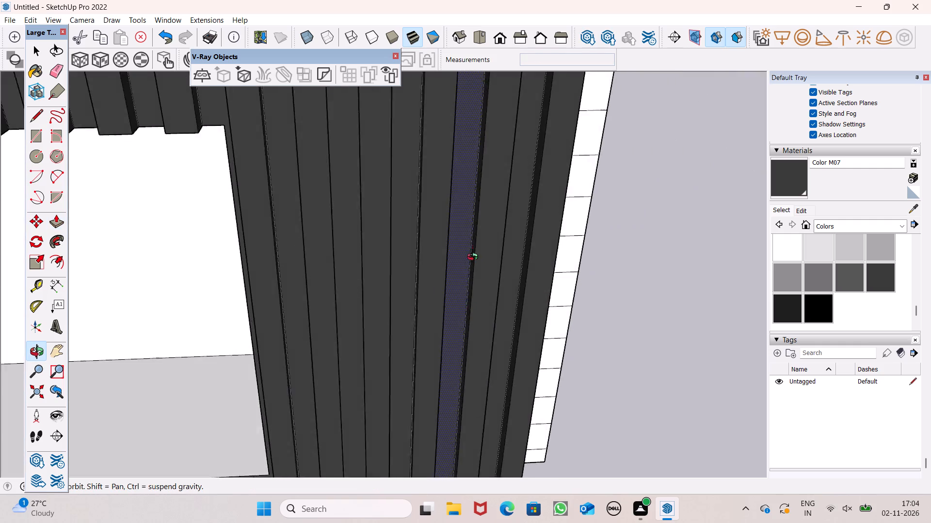
middle_drag(475, 258, 481, 246)
scroll(481, 246, up, 1)
scroll(489, 268, down, 13)
middle_drag(498, 309, 498, 310)
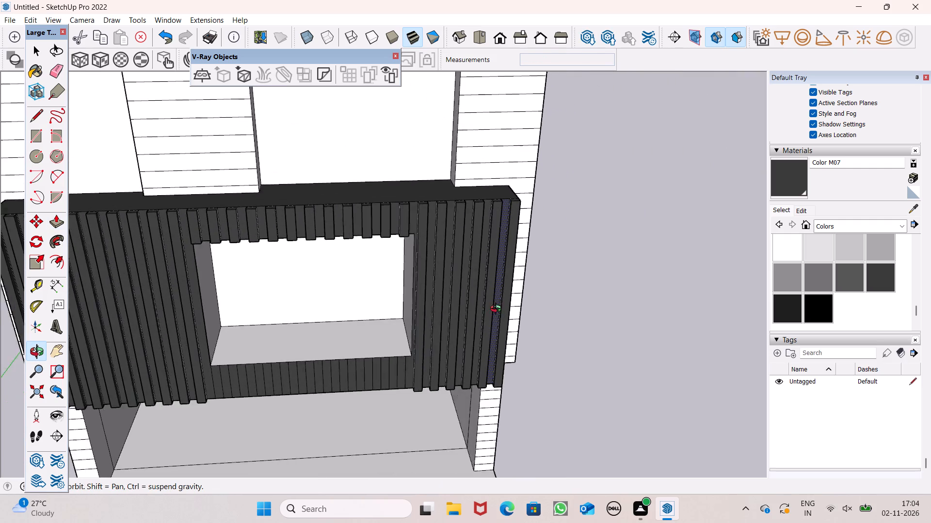
middle_drag(498, 310, 535, 308)
scroll(550, 311, down, 2)
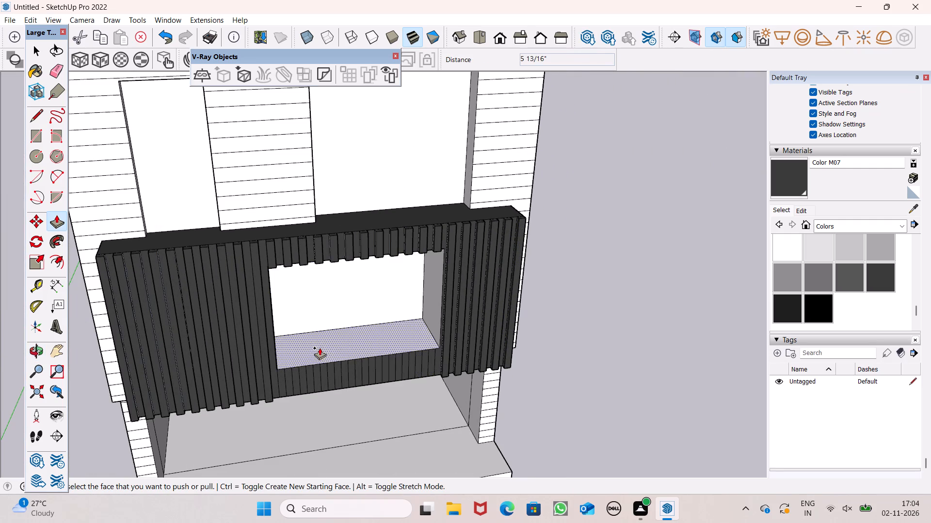
scroll(310, 395, up, 3)
scroll(299, 387, down, 3)
middle_drag(308, 399, 237, 487)
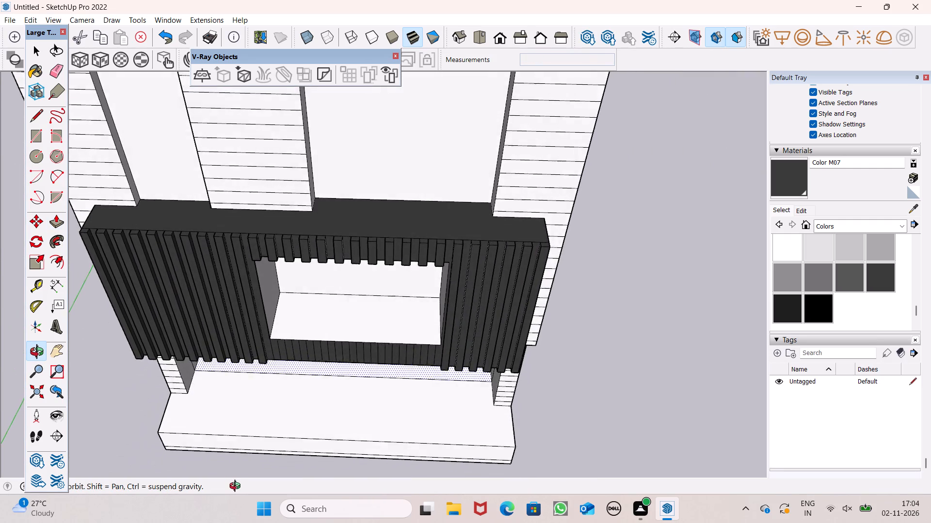
middle_drag(237, 487, 297, 366)
scroll(288, 384, up, 8)
scroll(286, 342, down, 3)
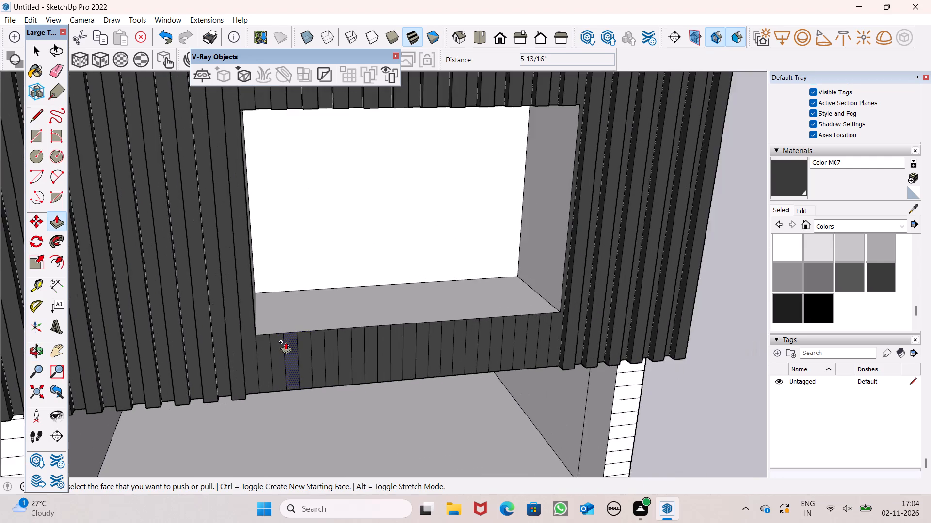
scroll(286, 342, down, 1)
middle_drag(303, 370, 271, 500)
scroll(274, 444, up, 7)
scroll(280, 378, down, 7)
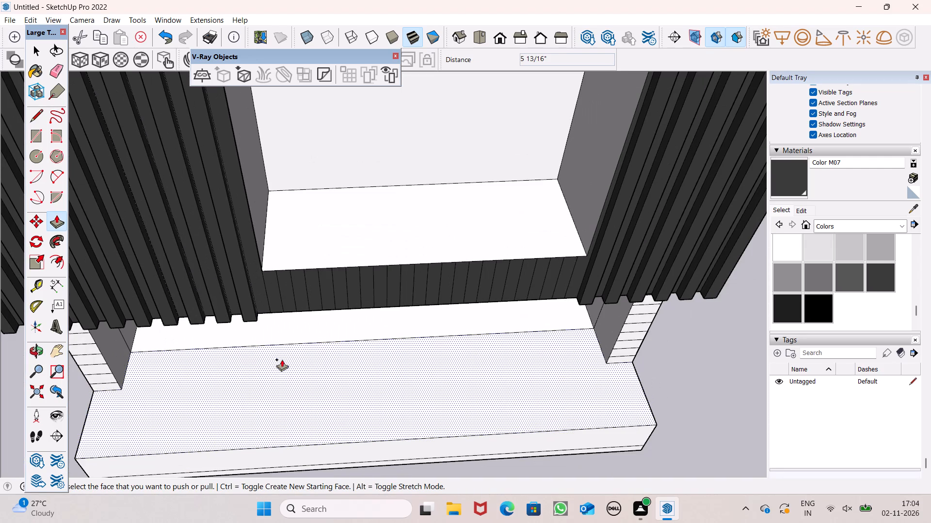
scroll(266, 293, up, 5)
scroll(472, 276, down, 5)
scroll(258, 284, up, 2)
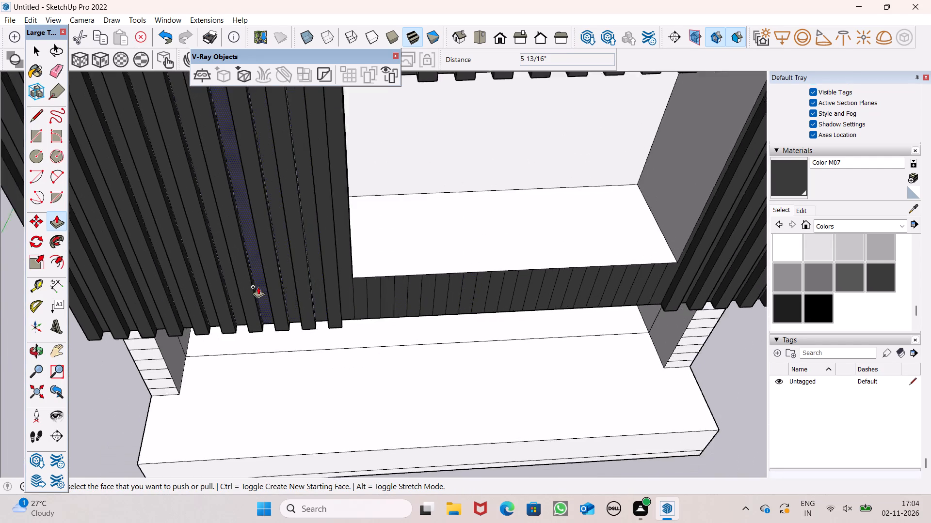
scroll(258, 287, up, 3)
scroll(313, 323, down, 3)
middle_drag(392, 346, 372, 400)
scroll(392, 347, up, 1)
scroll(364, 376, up, 6)
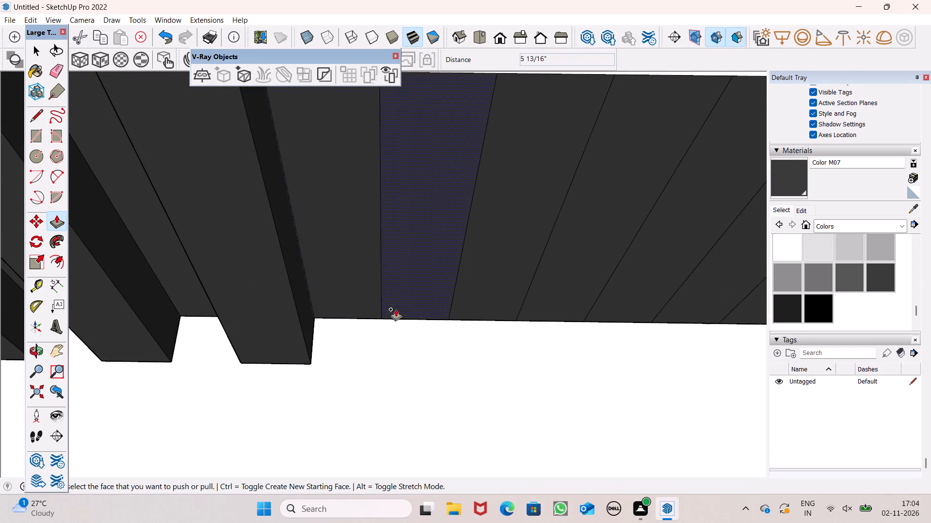
drag(406, 314, 310, 354)
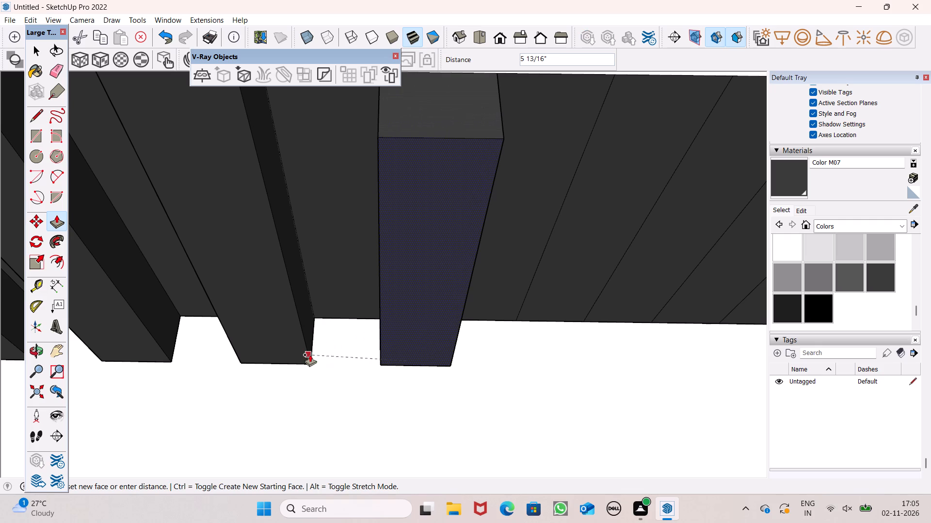
drag(310, 354, 310, 354)
Pull the next three alternate short strips below the window opening outward 5 13/16".
scroll(159, 314, down, 6)
scroll(326, 272, up, 4)
scroll(416, 282, down, 3)
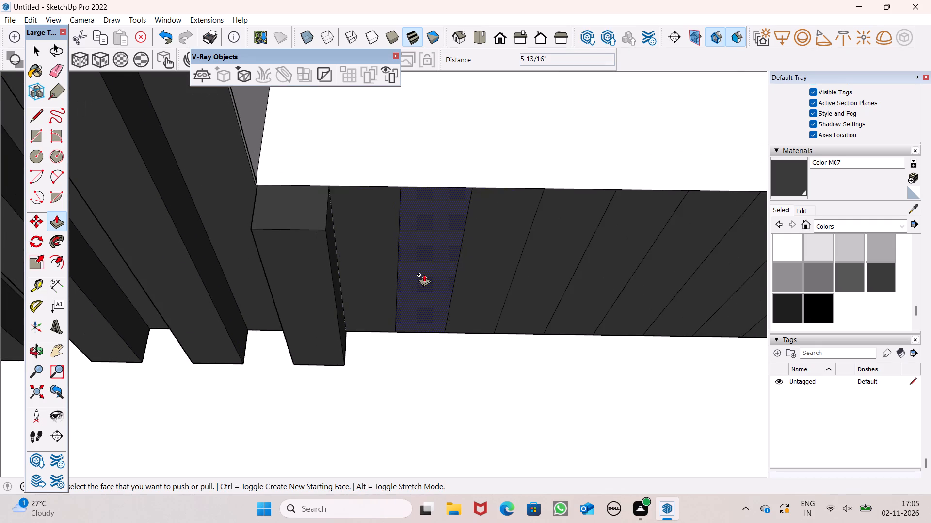
drag(424, 277, 348, 354)
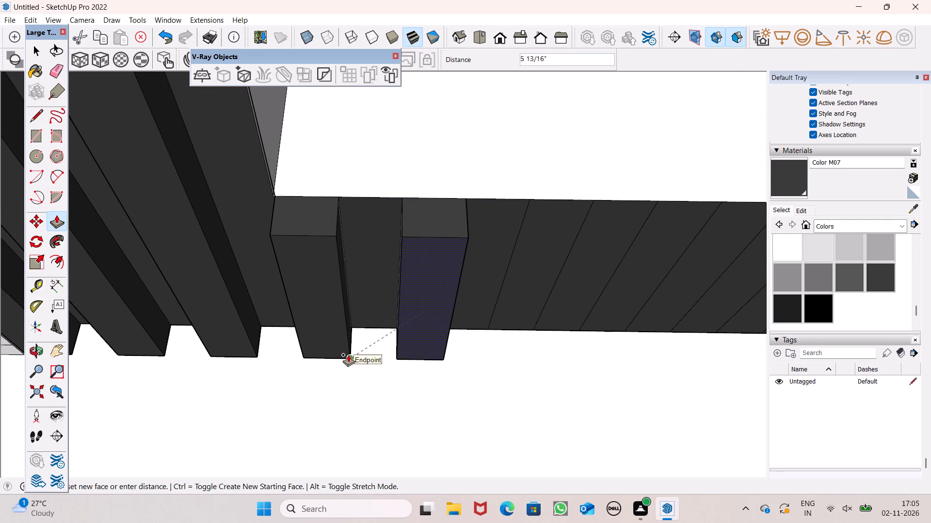
drag(348, 354, 347, 355)
scroll(335, 350, down, 5)
middle_click(373, 284)
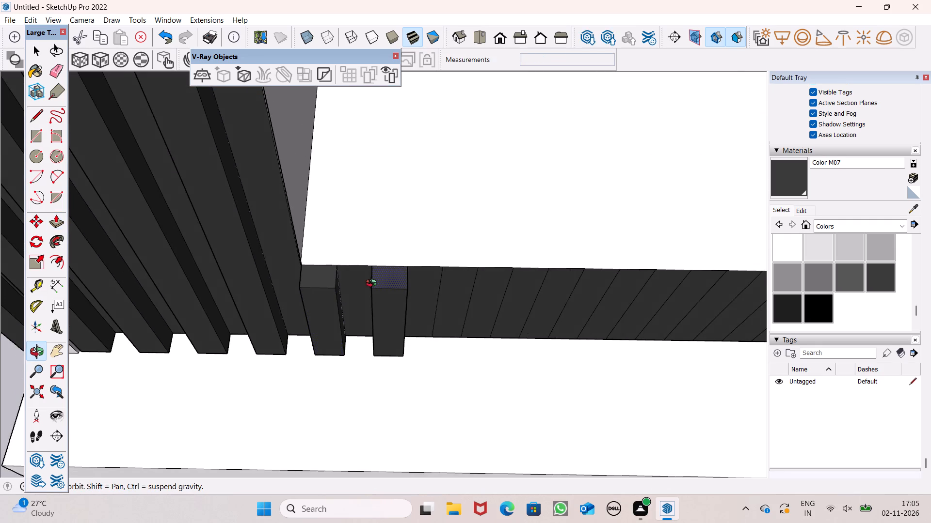
scroll(292, 284, down, 3)
scroll(409, 304, up, 6)
drag(421, 292, 346, 277)
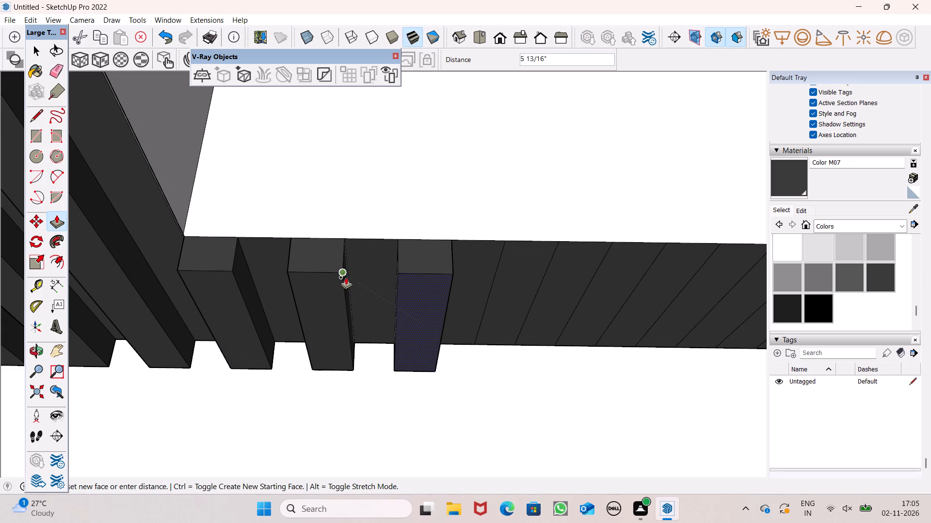
drag(346, 277, 334, 274)
scroll(280, 333, down, 6)
scroll(433, 309, up, 5)
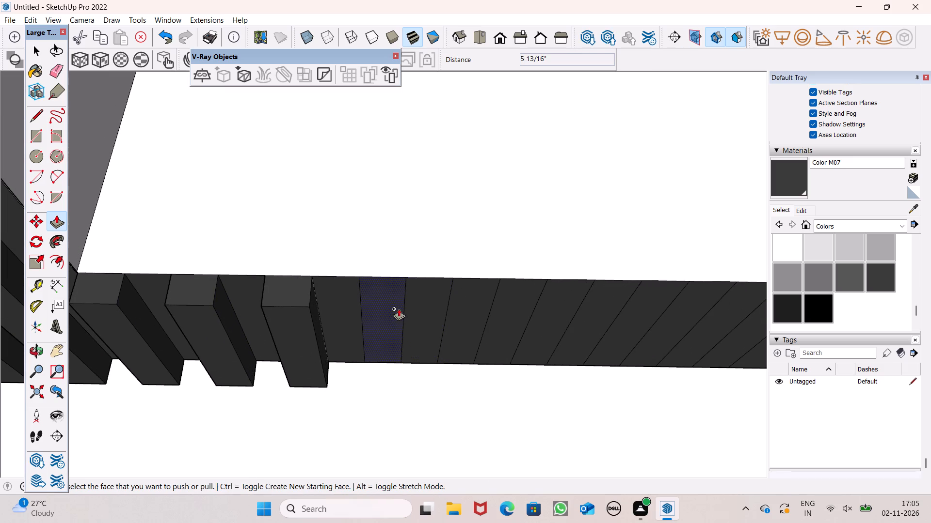
drag(383, 293, 308, 309)
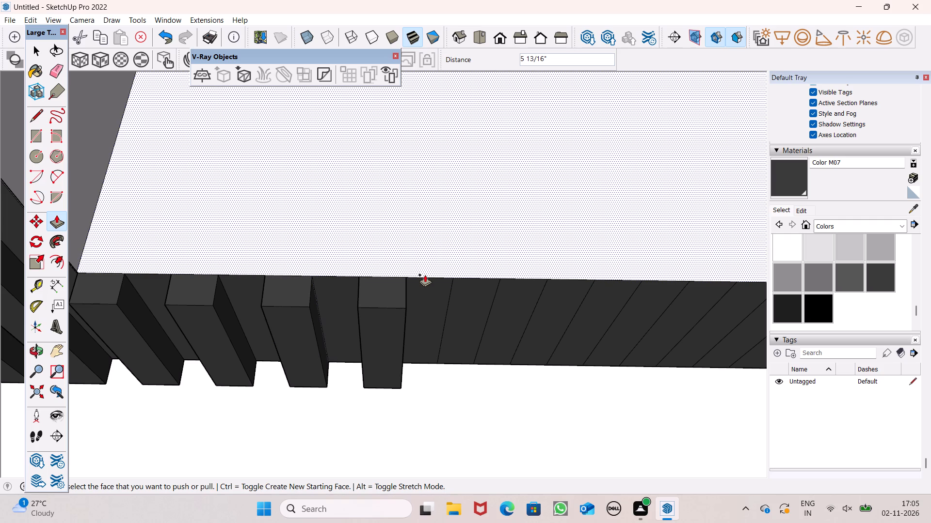
Pull the next three alternate short strips below the window opening outward 5 13/16".
scroll(482, 308, up, 4)
click(458, 298)
drag(458, 297, 381, 339)
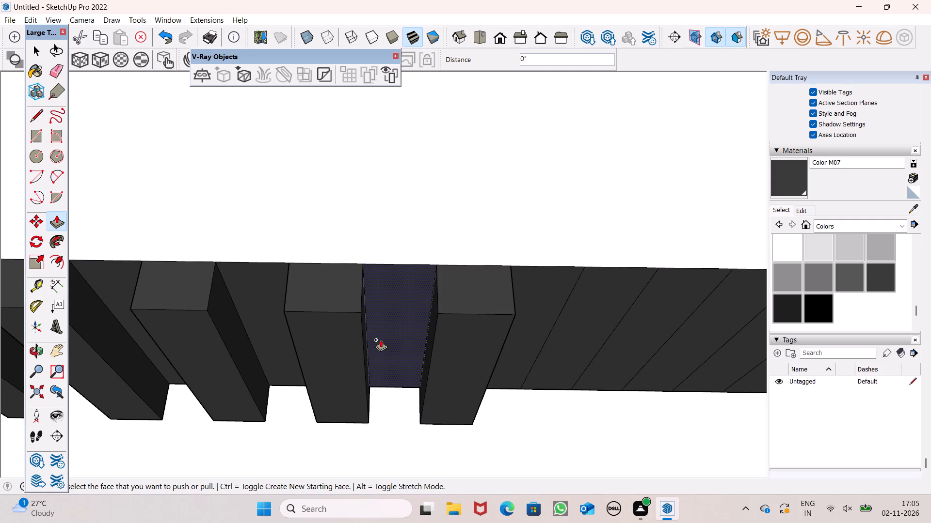
drag(381, 339, 362, 311)
scroll(323, 341, down, 7)
scroll(466, 307, up, 5)
drag(465, 323, 380, 351)
scroll(283, 310, down, 5)
middle_drag(400, 316, 395, 390)
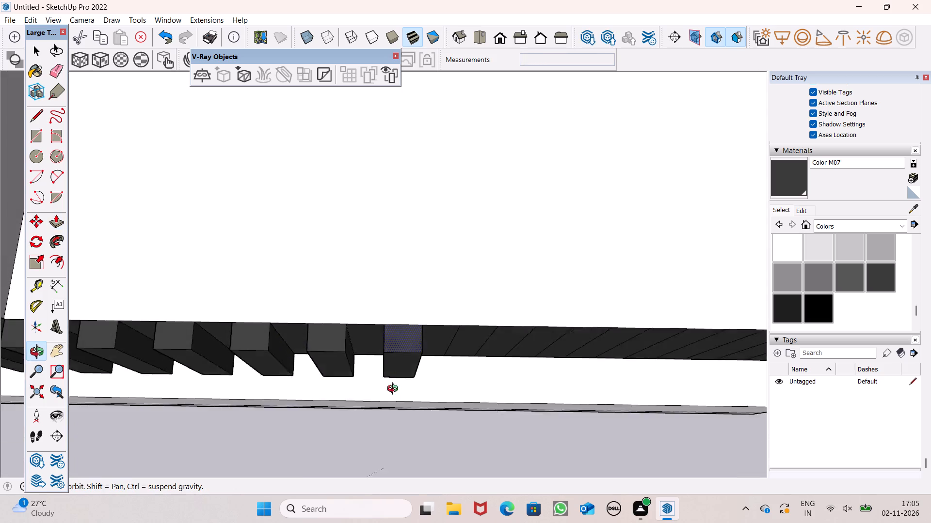
middle_drag(395, 390, 395, 390)
scroll(425, 326, up, 5)
scroll(425, 326, down, 4)
middle_drag(468, 393, 463, 307)
scroll(465, 300, up, 4)
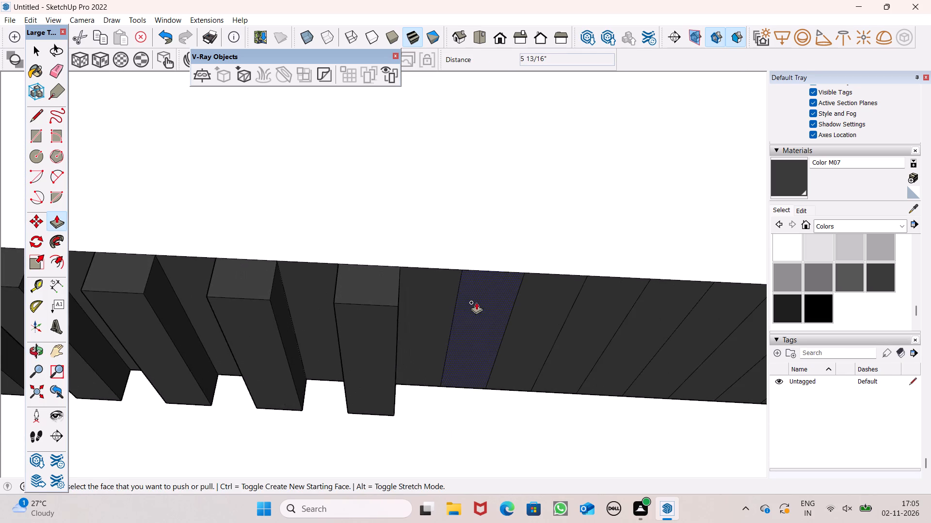
drag(485, 305, 391, 305)
Pull two more alternate short strips below the window opening outward 5 13/16", continuing toward its right end.
scroll(270, 260, down, 6)
scroll(442, 258, up, 7)
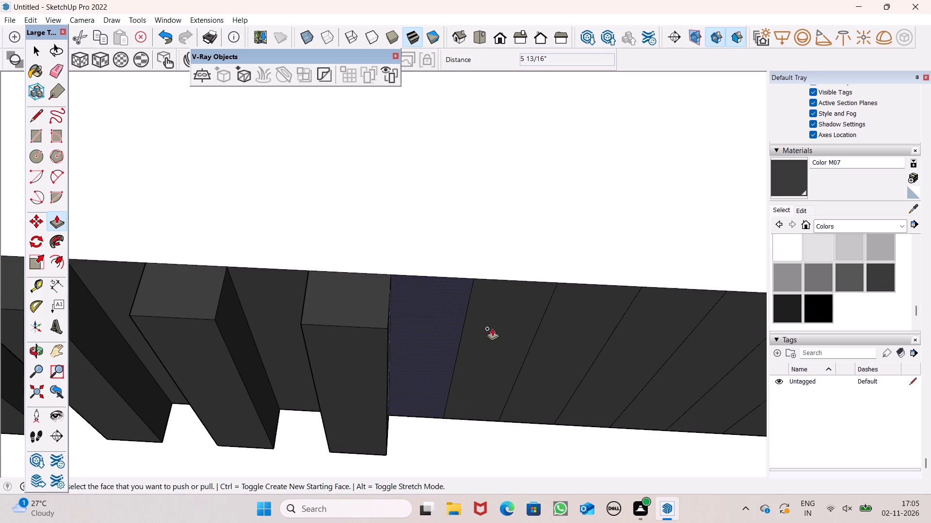
drag(498, 323, 384, 327)
scroll(352, 283, down, 6)
scroll(550, 299, up, 5)
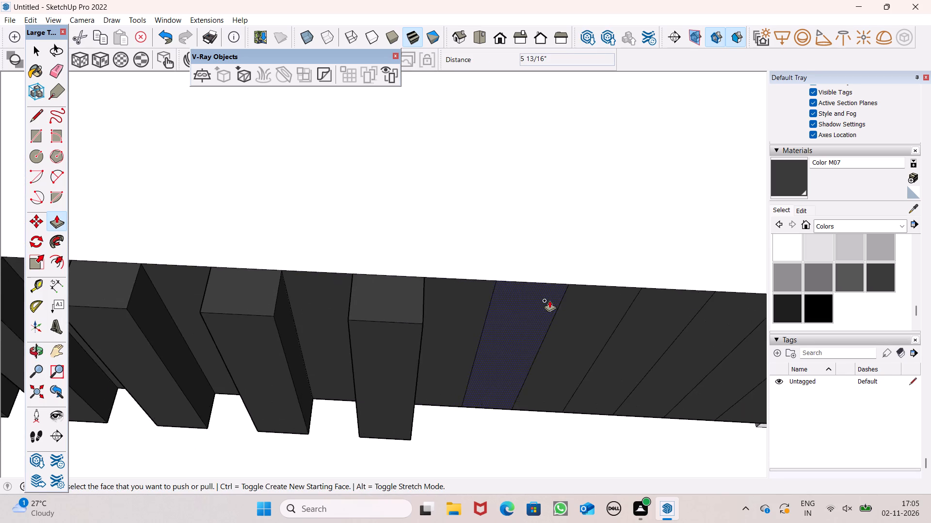
drag(542, 305, 403, 324)
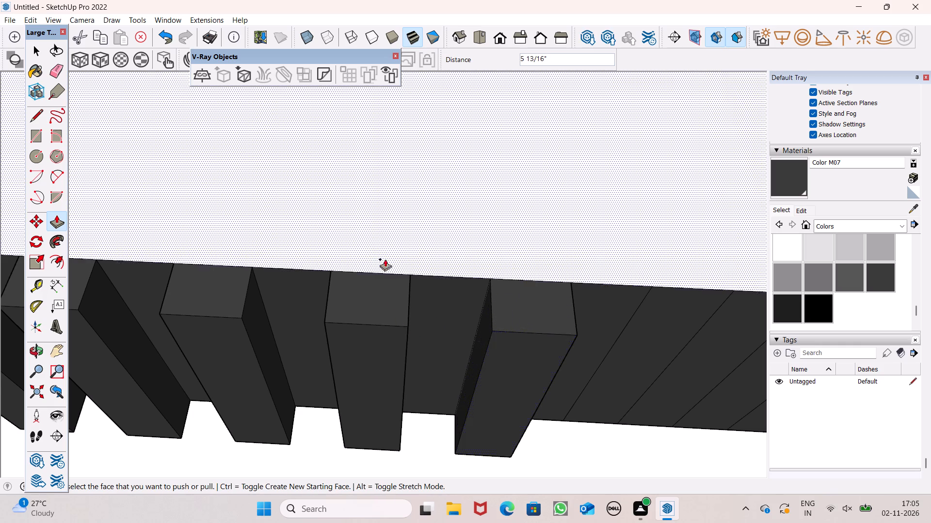
Pull the last three alternate short strips below the window opening outward 5 13/16", finishing the slats at its right end.
scroll(379, 246, down, 7)
scroll(618, 260, up, 6)
scroll(628, 234, down, 7)
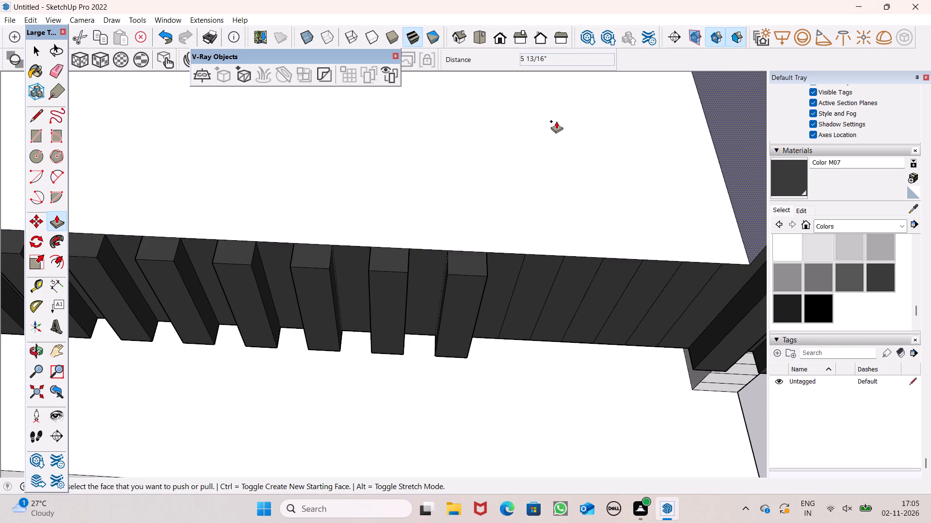
scroll(546, 139, down, 1)
middle_drag(532, 189, 498, 234)
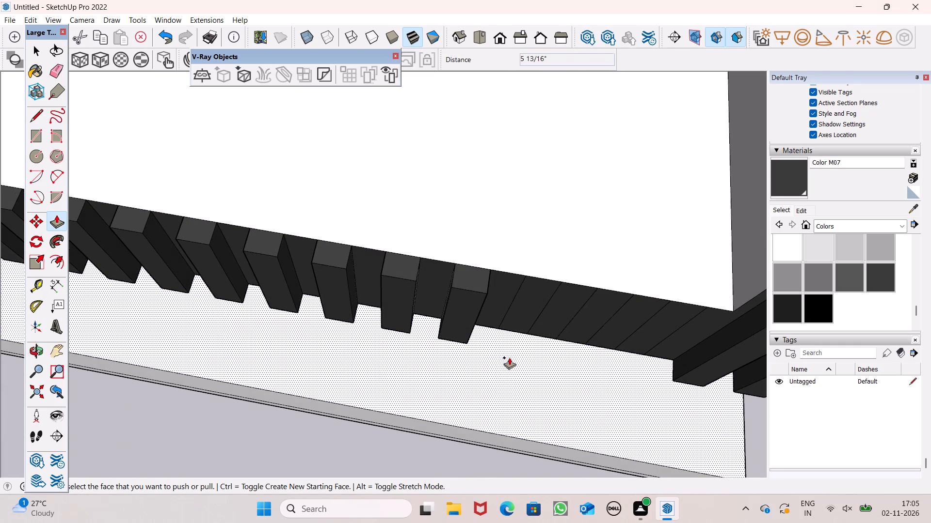
scroll(509, 331, up, 6)
drag(535, 272, 451, 264)
scroll(364, 241, down, 4)
scroll(604, 244, up, 5)
drag(588, 272, 475, 289)
scroll(429, 271, down, 6)
scroll(574, 291, up, 4)
drag(631, 298, 522, 313)
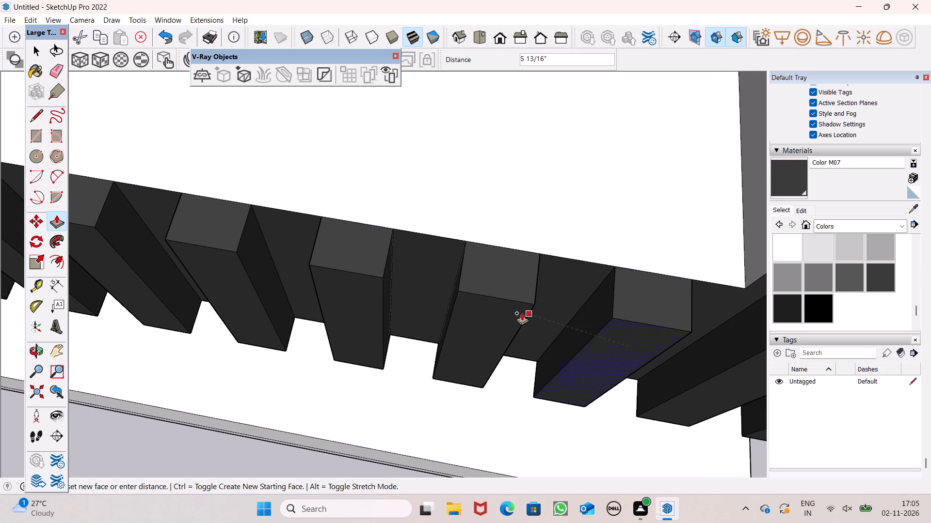
drag(522, 313, 531, 304)
Examine the slat-clad box and the whole building front from several angles and distances.
scroll(455, 287, down, 4)
scroll(501, 273, down, 3)
middle_drag(524, 395, 538, 373)
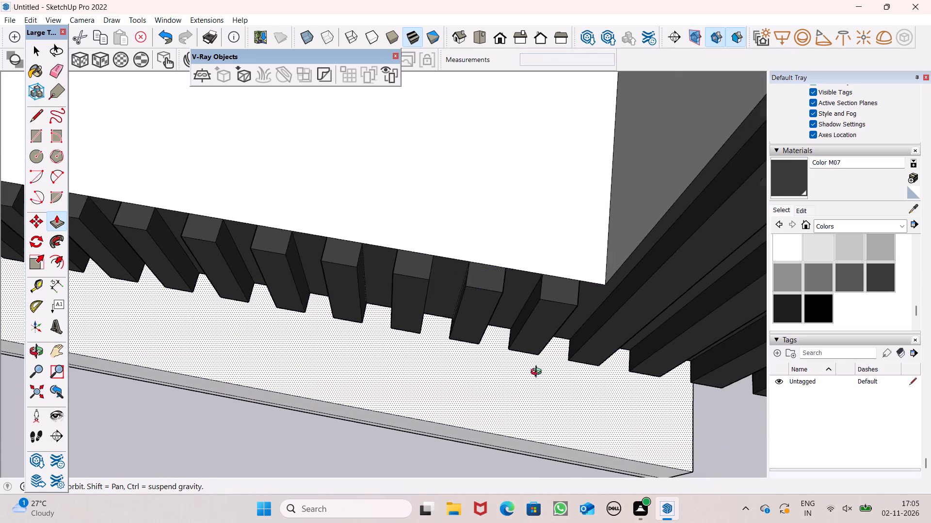
middle_drag(538, 373, 595, 209)
scroll(551, 254, down, 10)
middle_drag(539, 310, 546, 249)
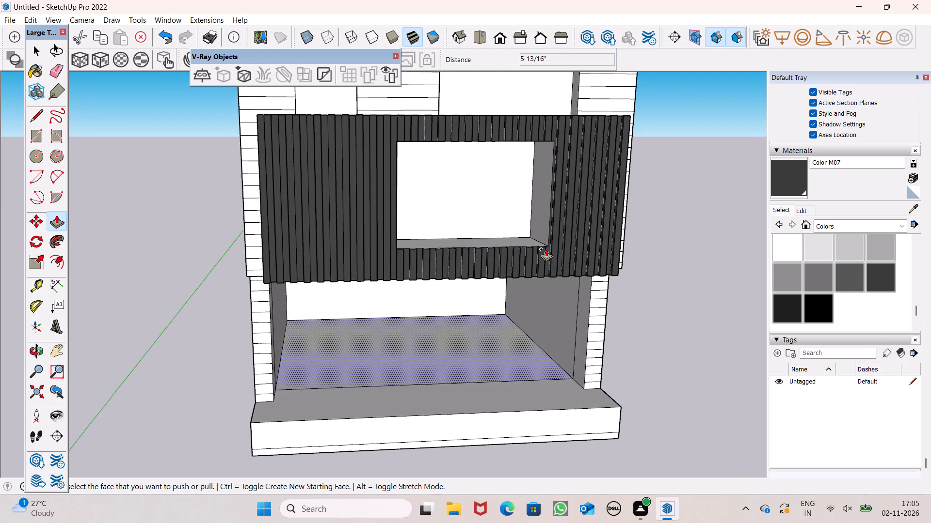
scroll(546, 255, down, 4)
middle_drag(549, 258, 546, 397)
scroll(496, 257, down, 7)
middle_drag(502, 231, 532, 82)
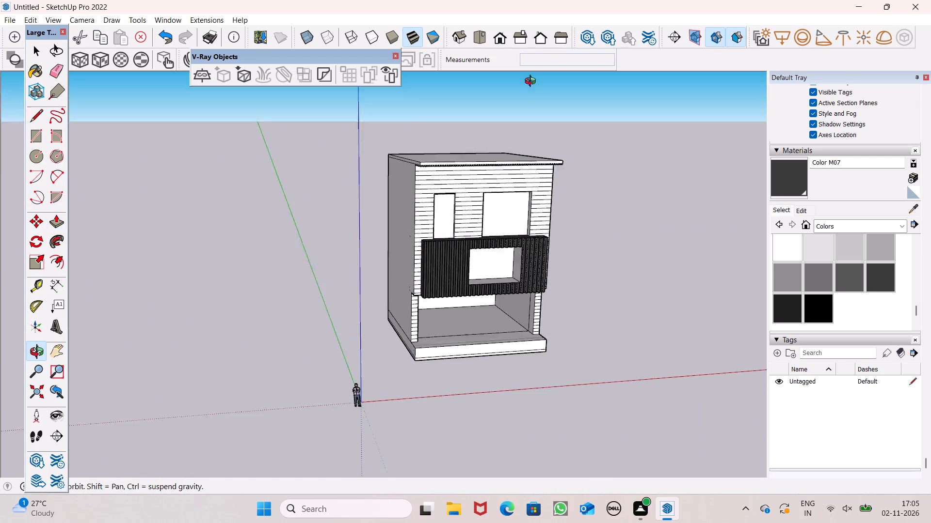
middle_drag(532, 82, 546, 35)
scroll(546, 35, up, 1)
scroll(483, 106, up, 8)
scroll(556, 179, down, 2)
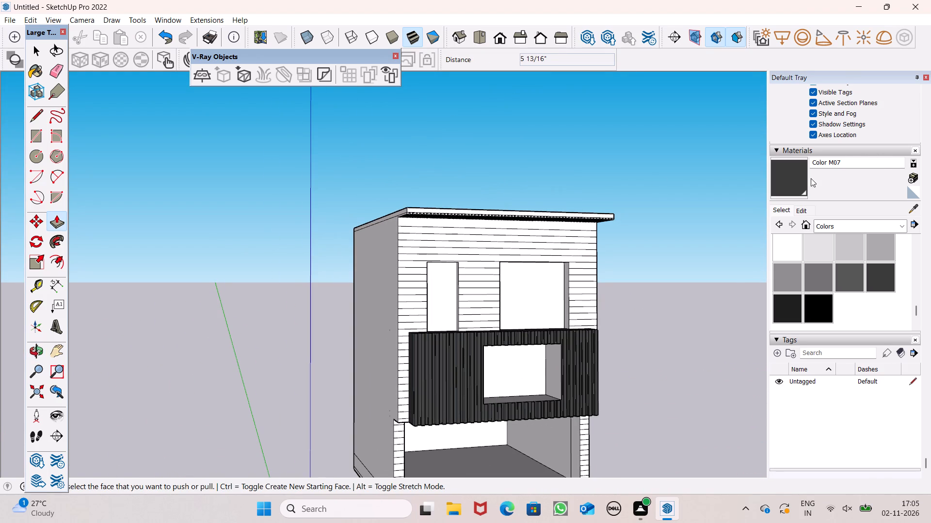
Paint the undersides and sides of the first two slats beneath the roof overhang's left corner with Color M07.
click(795, 173)
scroll(459, 146, down, 4)
middle_drag(472, 191, 549, 51)
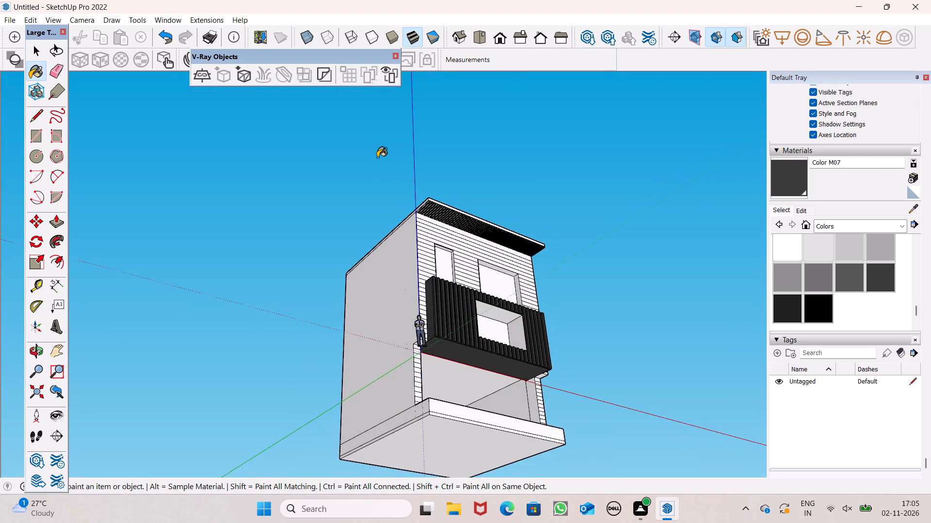
scroll(377, 158, up, 9)
scroll(409, 220, up, 6)
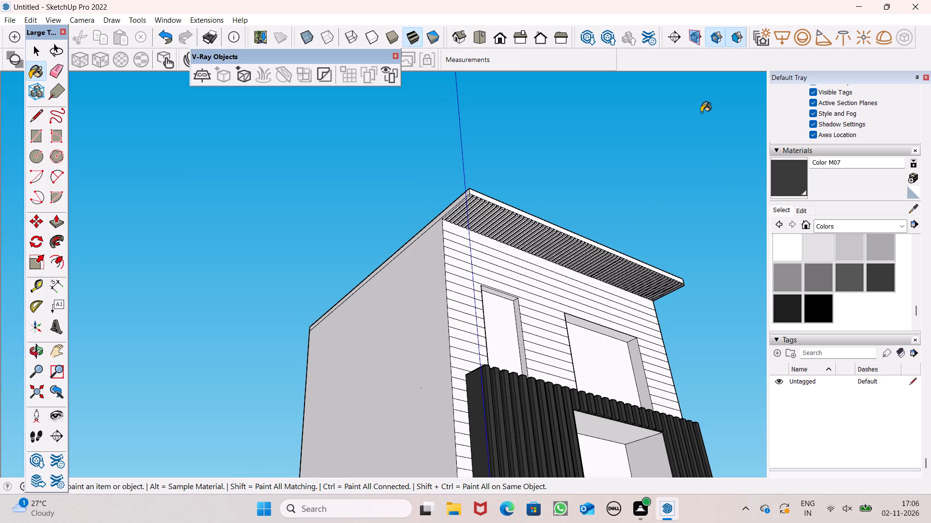
scroll(471, 204, up, 14)
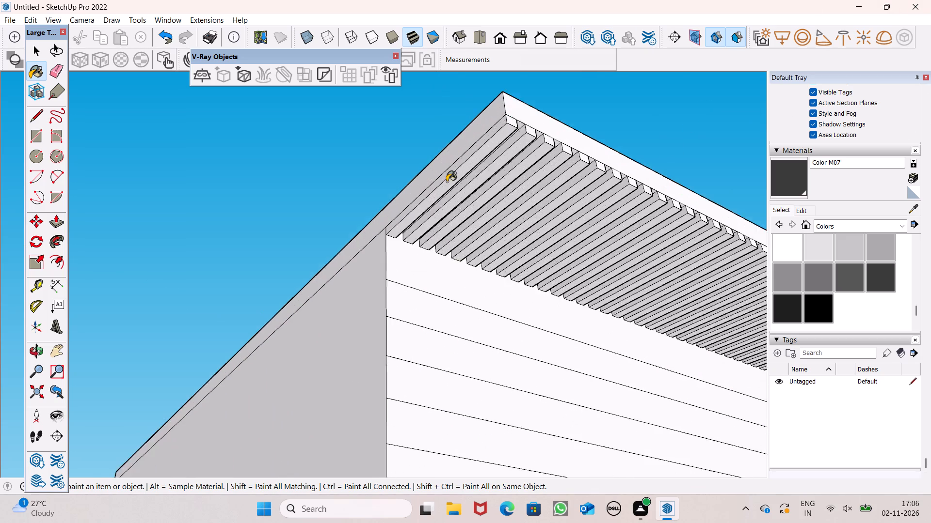
scroll(447, 182, up, 11)
click(477, 152)
click(511, 161)
middle_drag(520, 202, 386, 211)
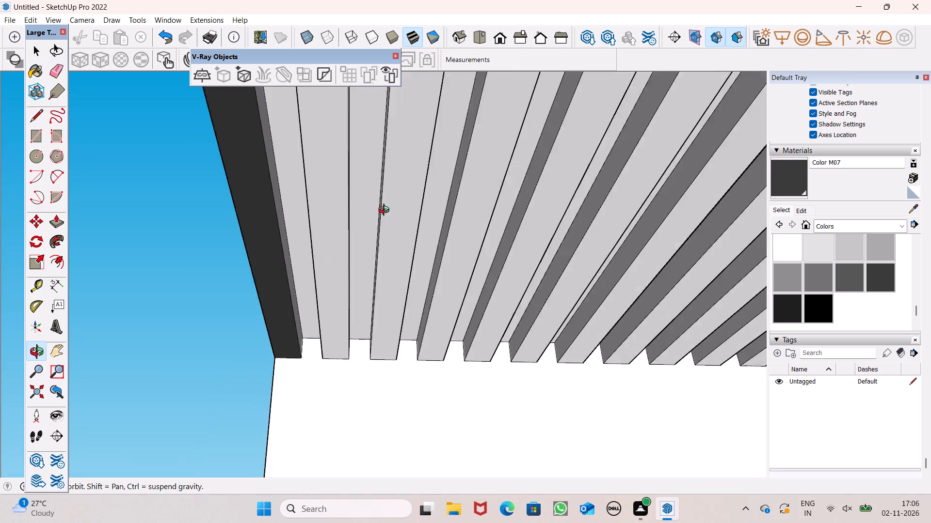
middle_drag(386, 211, 354, 248)
click(224, 264)
click(233, 221)
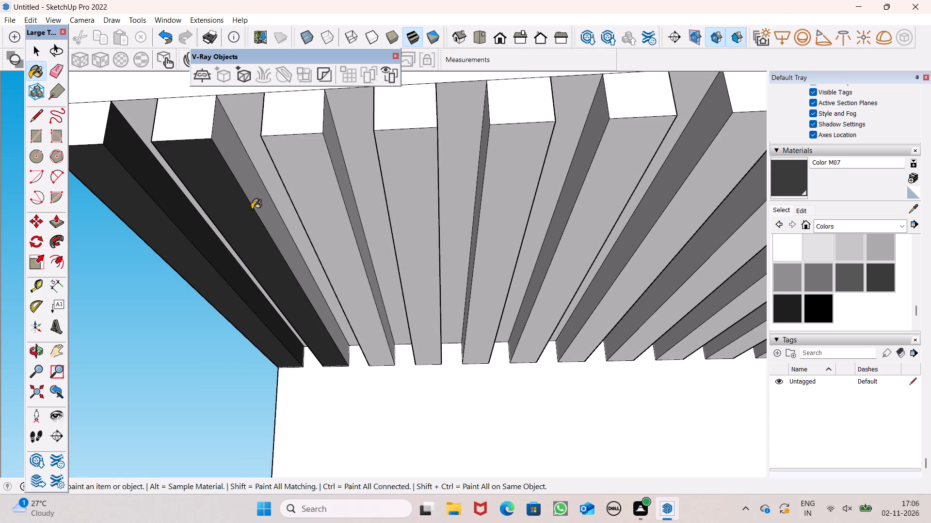
drag(252, 204, 257, 201)
Paint the third roof-overhang slat and the undersides of the next five slats with Color M07.
click(306, 189)
click(345, 181)
click(403, 191)
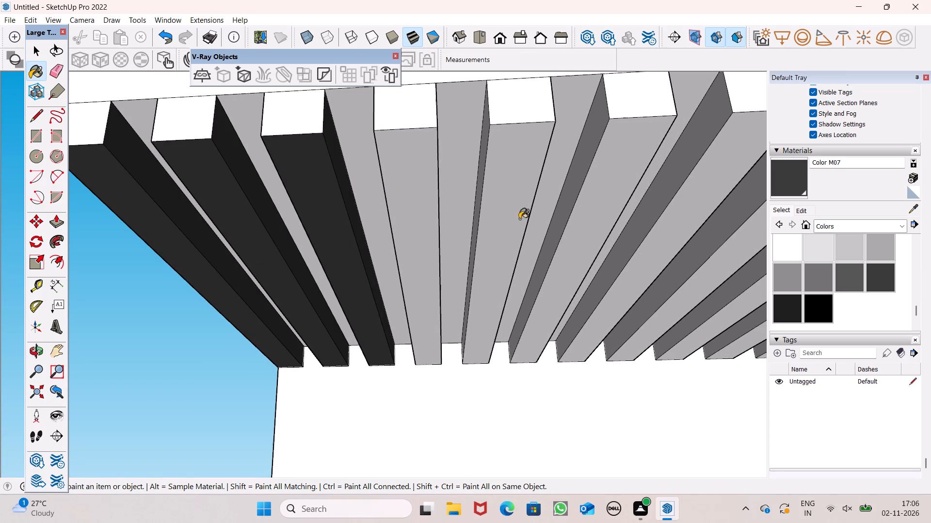
middle_drag(537, 226, 391, 246)
scroll(392, 246, up, 1)
click(343, 244)
click(393, 207)
click(498, 178)
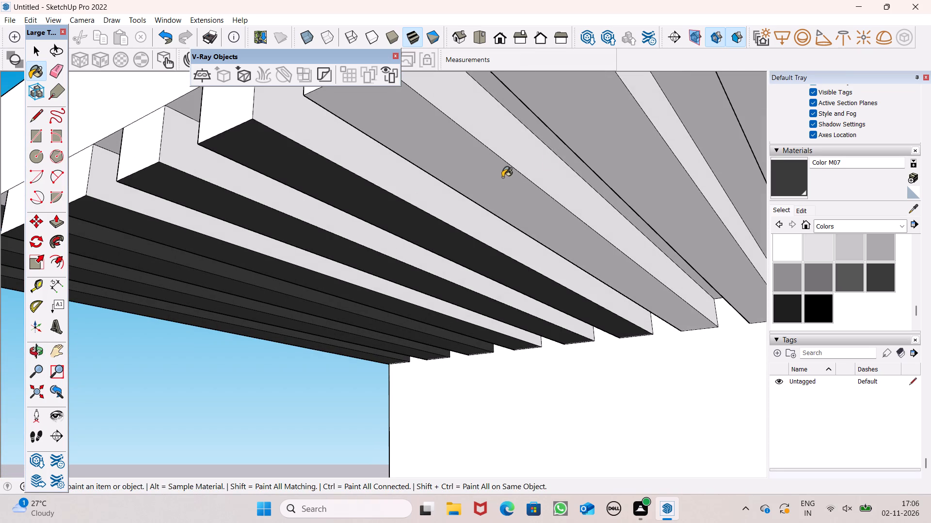
click(611, 152)
Paint the side faces of those five roof-overhang slats with Color M07 to match their undersides.
click(322, 269)
click(339, 241)
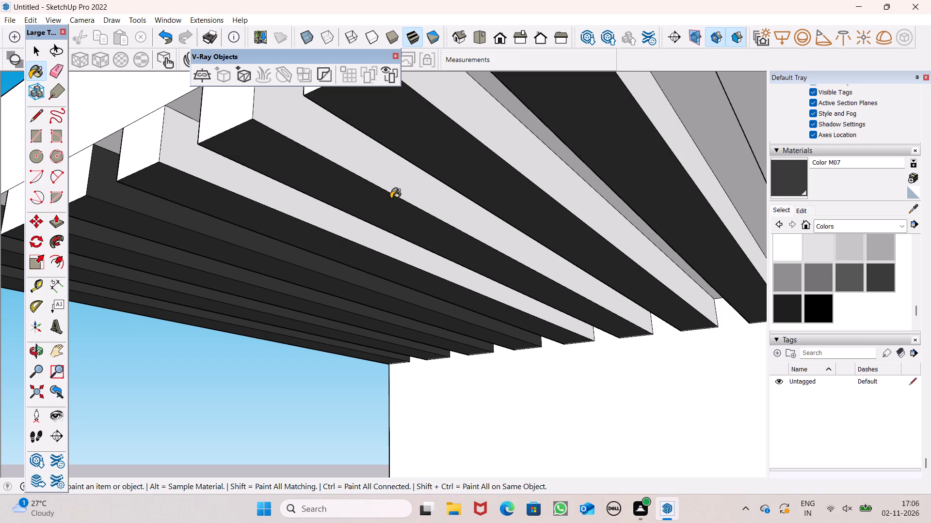
click(402, 178)
drag(363, 215, 351, 222)
scroll(341, 225, down, 4)
scroll(378, 175, up, 4)
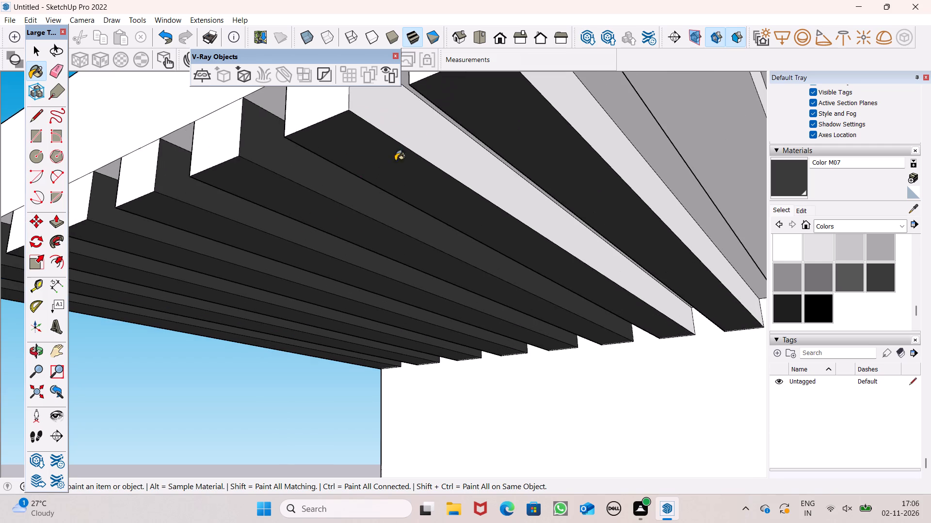
click(417, 135)
scroll(367, 200, down, 6)
scroll(440, 163, up, 4)
click(454, 139)
Paint the undersides and sides of the next four roof-overhang slats with Color M07.
scroll(406, 193, down, 9)
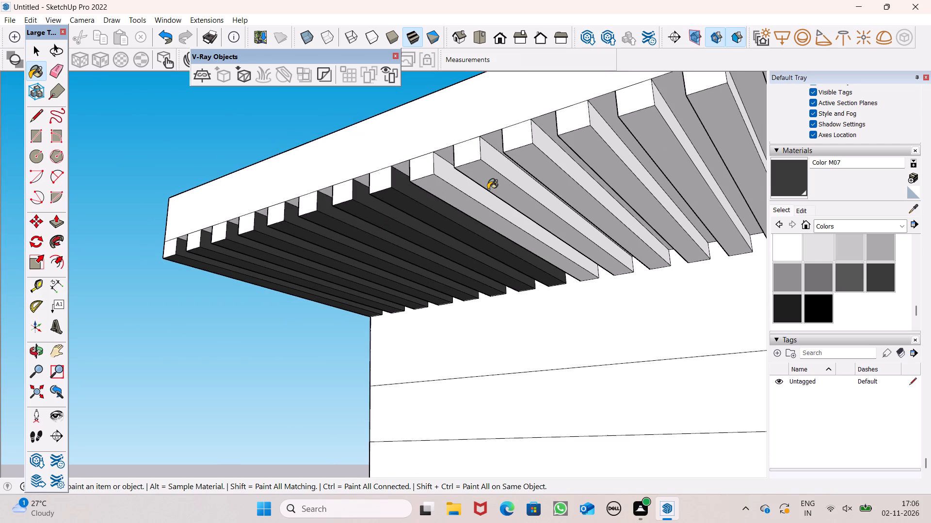
click(488, 189)
drag(481, 193, 474, 200)
click(457, 184)
click(497, 160)
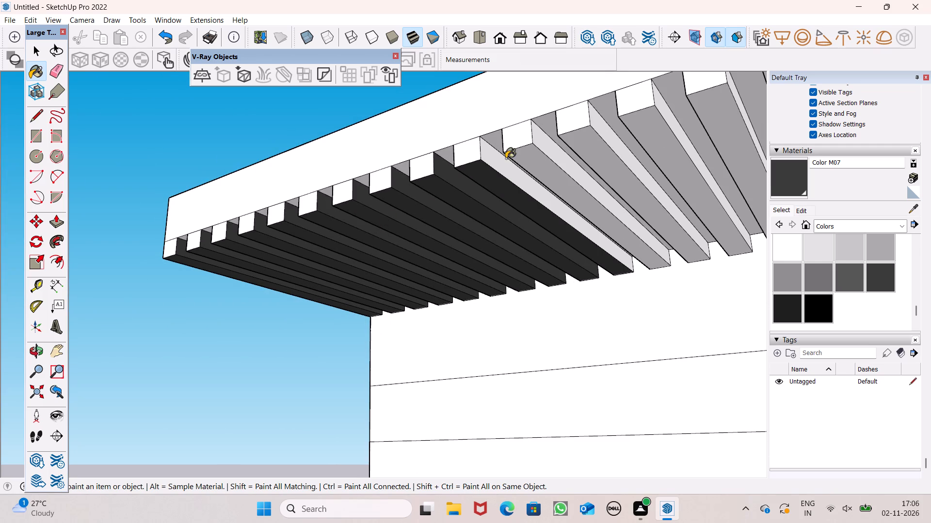
click(529, 152)
click(554, 148)
click(613, 132)
click(590, 147)
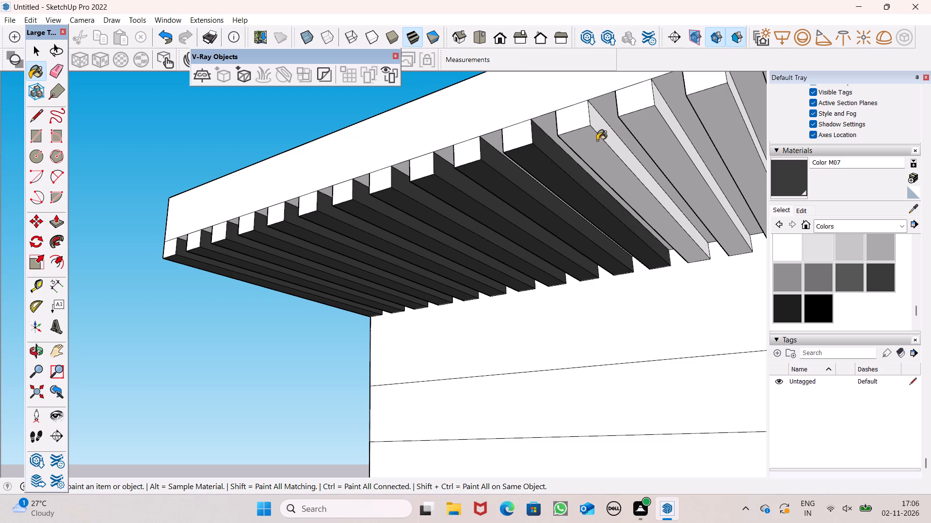
click(602, 134)
Paint the next three unpainted roof-overhang slats with Color M07 on their undersides and sides.
scroll(605, 142, down, 6)
scroll(493, 251, down, 6)
scroll(579, 182, up, 5)
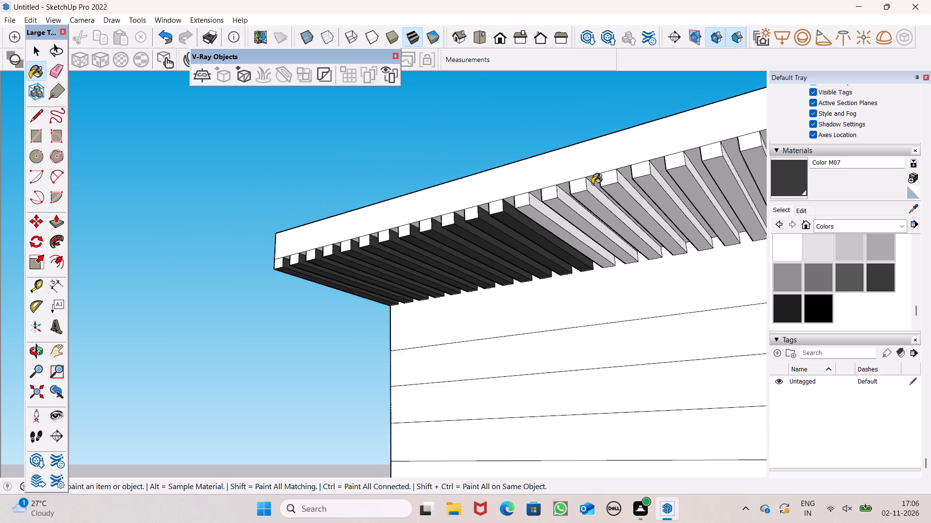
scroll(592, 184, up, 9)
click(594, 191)
drag(588, 206, 586, 210)
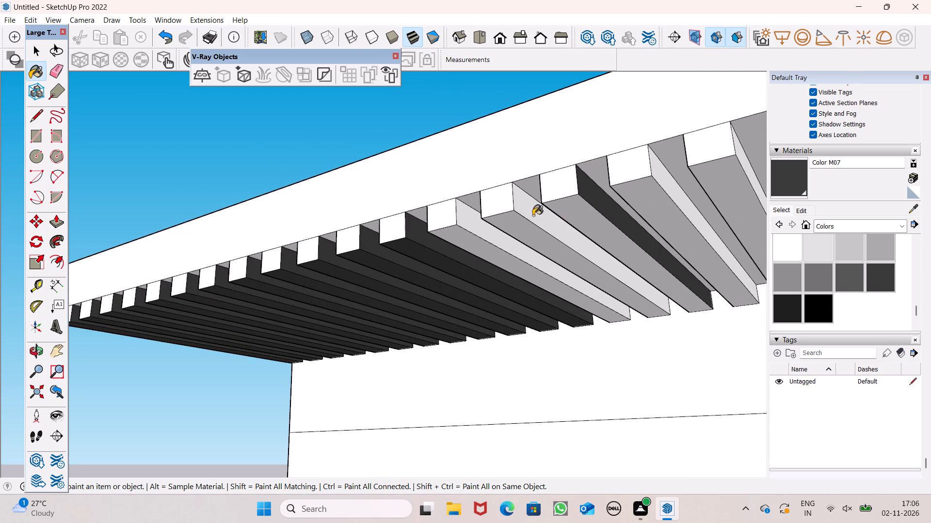
click(533, 215)
click(519, 230)
click(509, 242)
click(480, 248)
Continue the Color M07 finish on the undersides and sides of three more roof-overhang slats.
scroll(328, 237, down, 8)
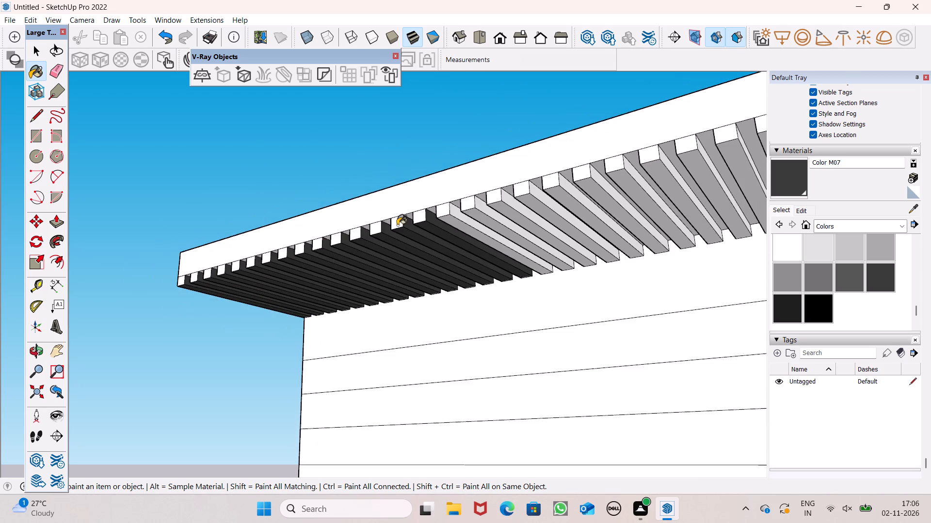
scroll(482, 202, up, 6)
click(482, 207)
click(481, 220)
click(478, 226)
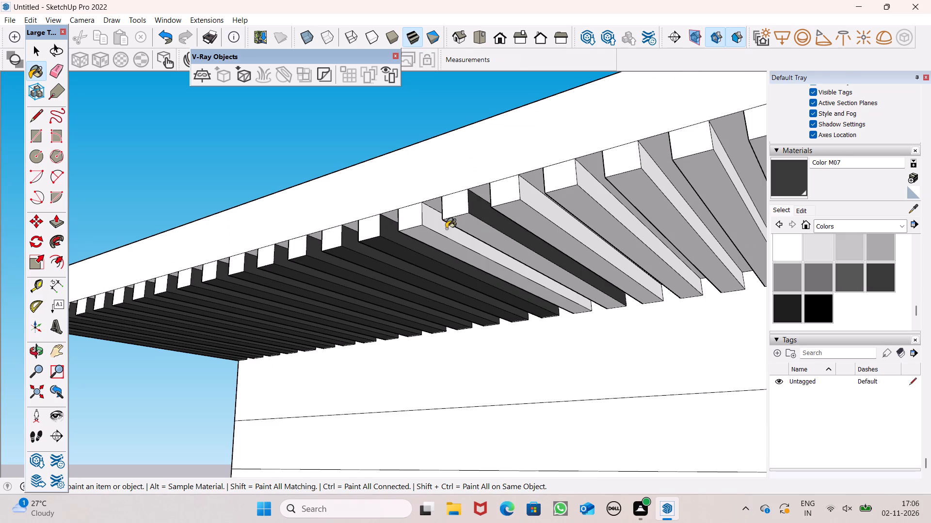
click(439, 223)
click(431, 230)
click(425, 238)
click(534, 200)
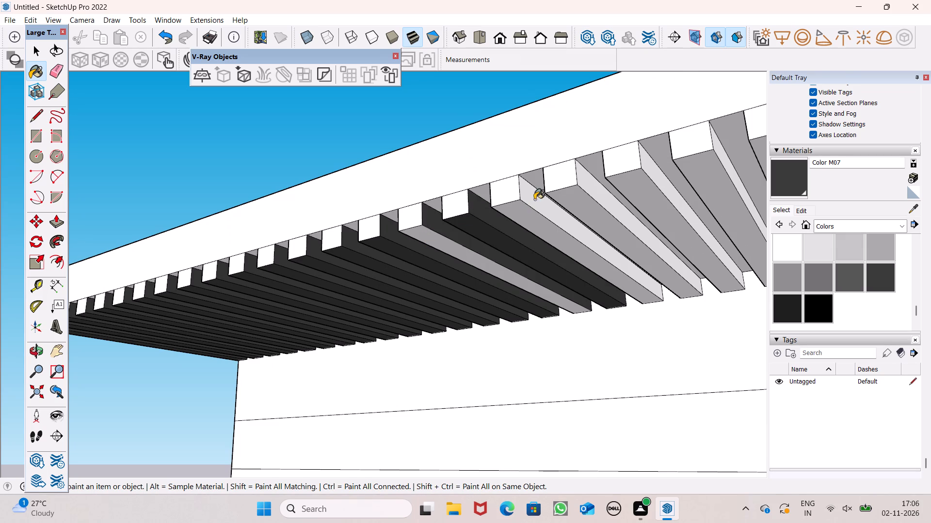
click(528, 215)
Paint the undersides and sides of the following three roof-overhang slats with Color M07.
scroll(401, 243, down, 7)
scroll(486, 215, up, 6)
click(486, 215)
drag(480, 231, 477, 237)
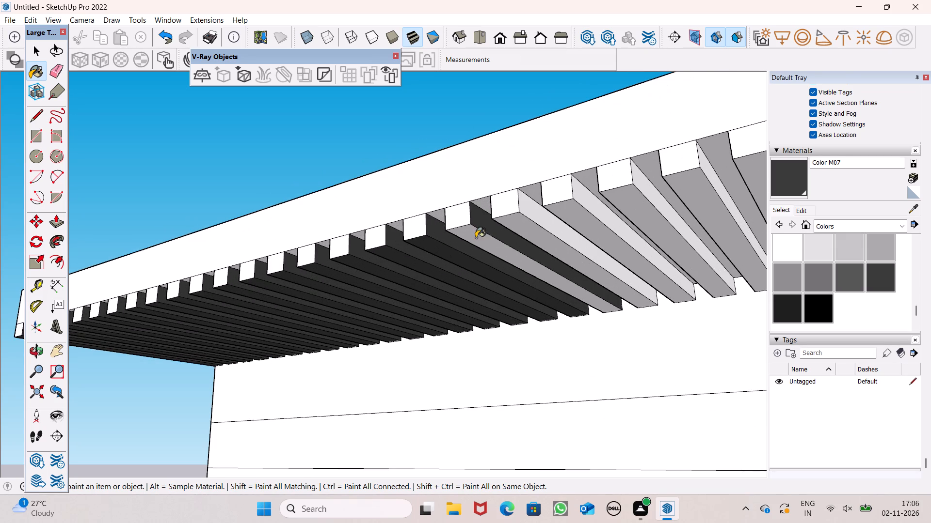
click(521, 204)
click(521, 226)
click(585, 208)
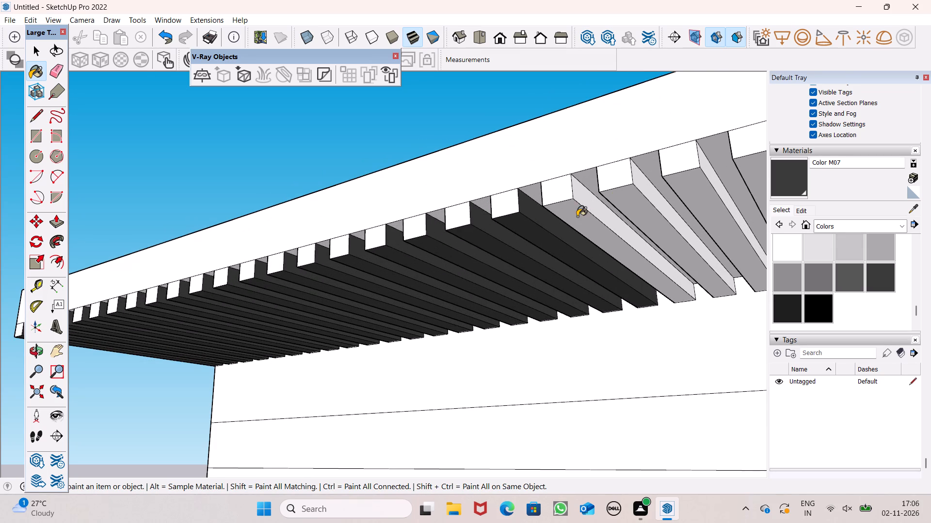
click(587, 199)
click(581, 209)
Paint the undersides and exposed sides of the next two unpainted roof-overhang slats with Color M07.
scroll(495, 238, down, 7)
scroll(569, 207, up, 3)
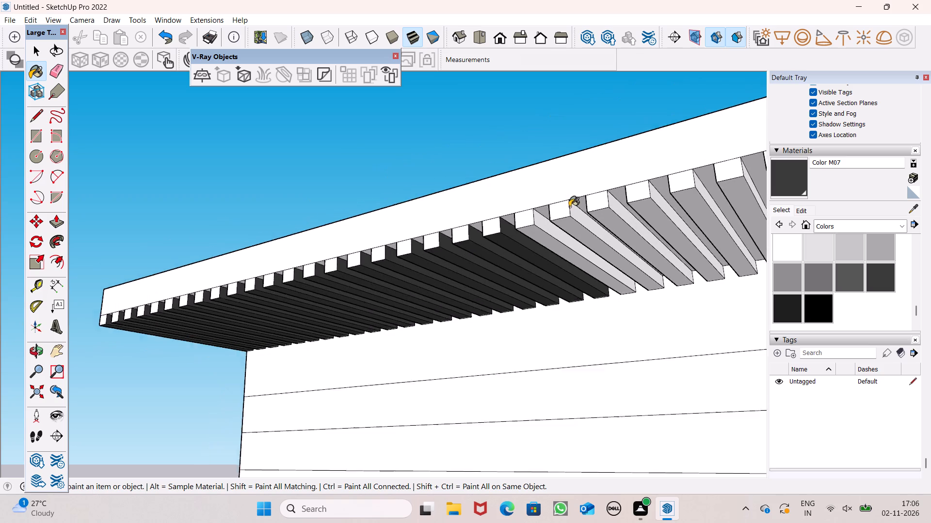
scroll(569, 207, up, 4)
scroll(545, 242, up, 7)
click(520, 214)
click(512, 237)
scroll(426, 233, down, 8)
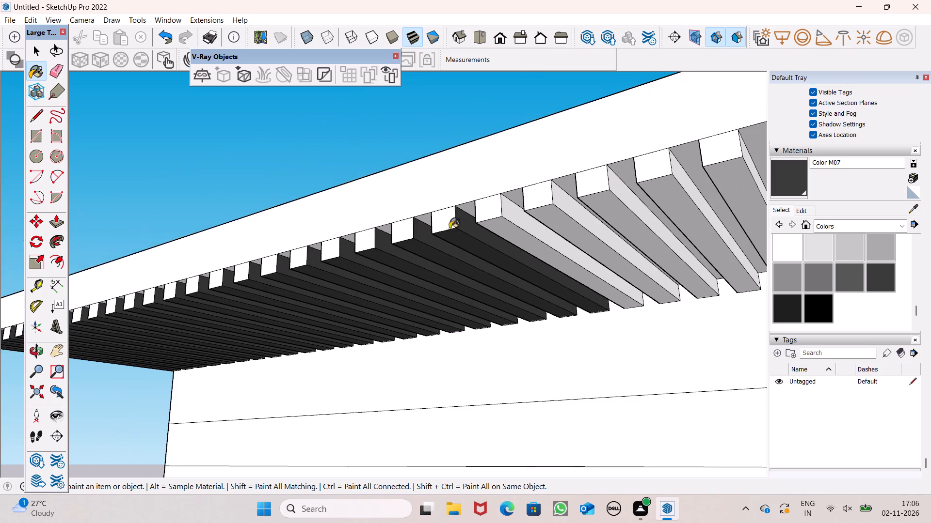
scroll(499, 216, down, 3)
middle_drag(499, 224, 516, 236)
scroll(516, 236, up, 6)
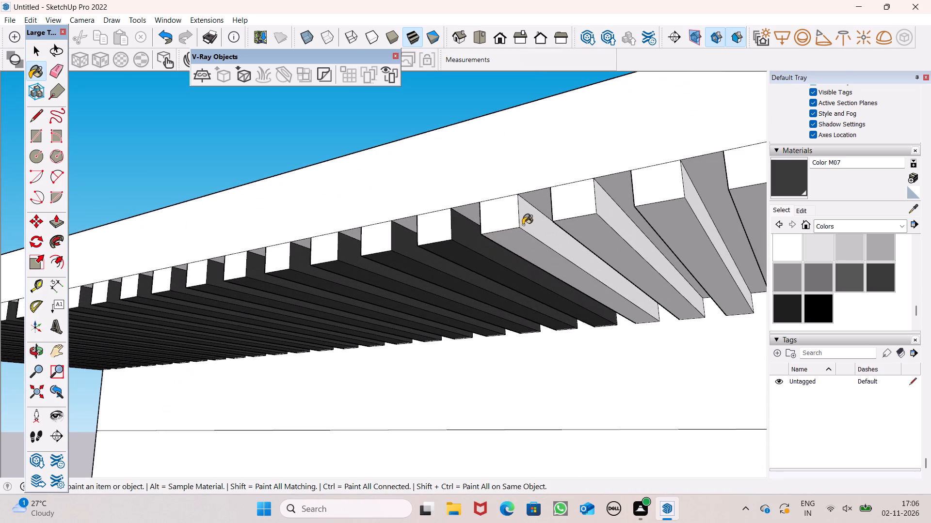
click(534, 224)
click(524, 249)
Paint the following roof-overhang slat with Color M07 on its underside and exposed side.
scroll(532, 248, down, 6)
scroll(565, 237, up, 5)
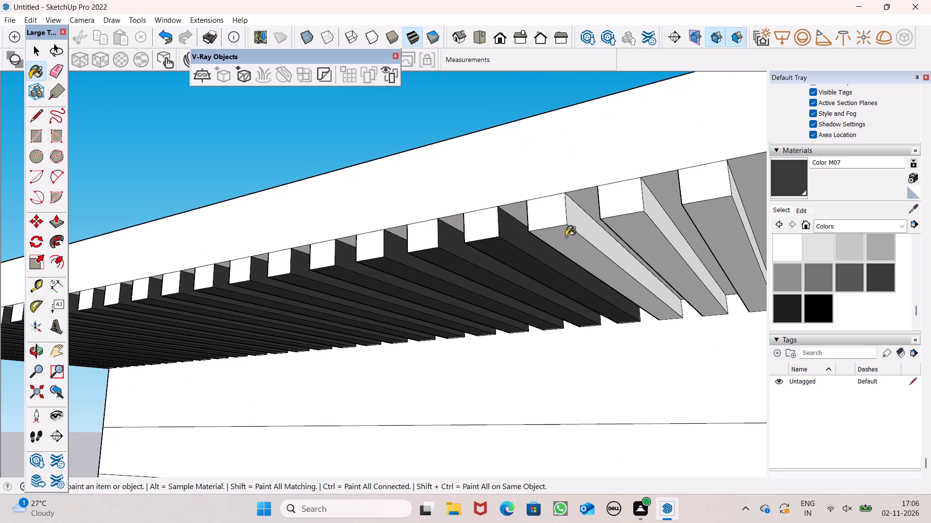
scroll(570, 239, down, 4)
middle_drag(528, 280, 505, 238)
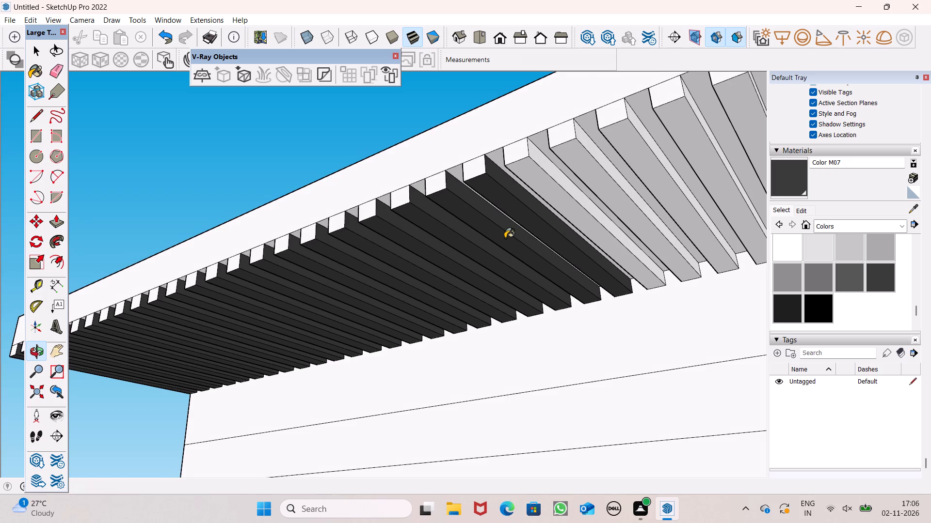
scroll(504, 239, down, 1)
scroll(579, 190, up, 6)
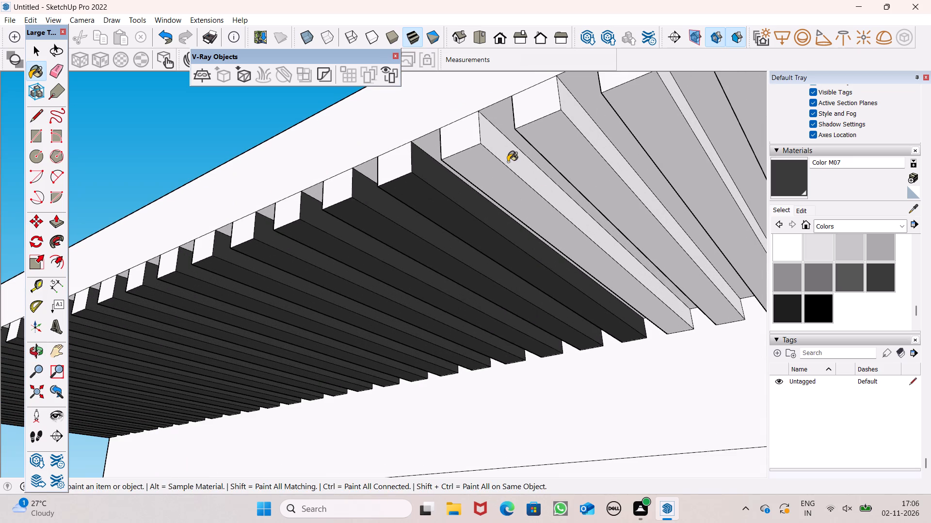
click(508, 162)
click(501, 170)
Apply Color M07 to the side and underside of the first unpainted slat beside the dark roof-overhang run.
scroll(453, 186, down, 8)
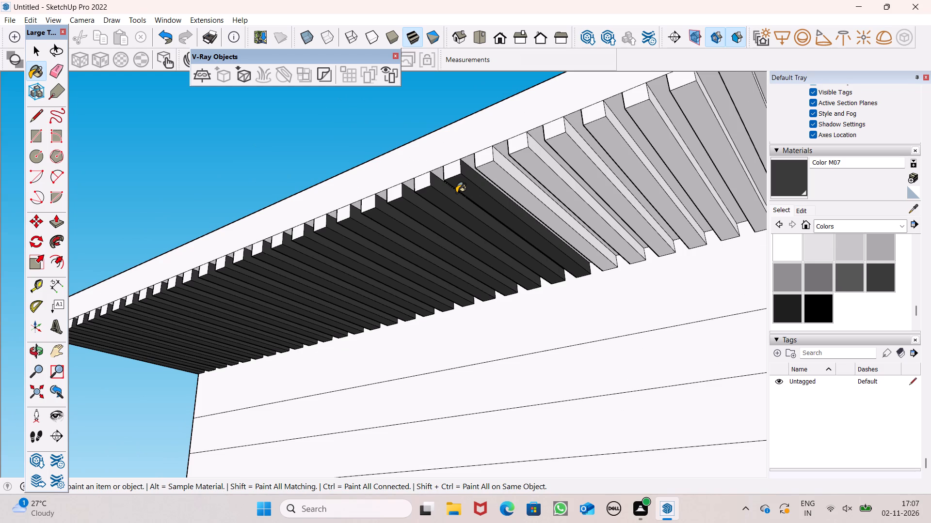
scroll(457, 193, down, 8)
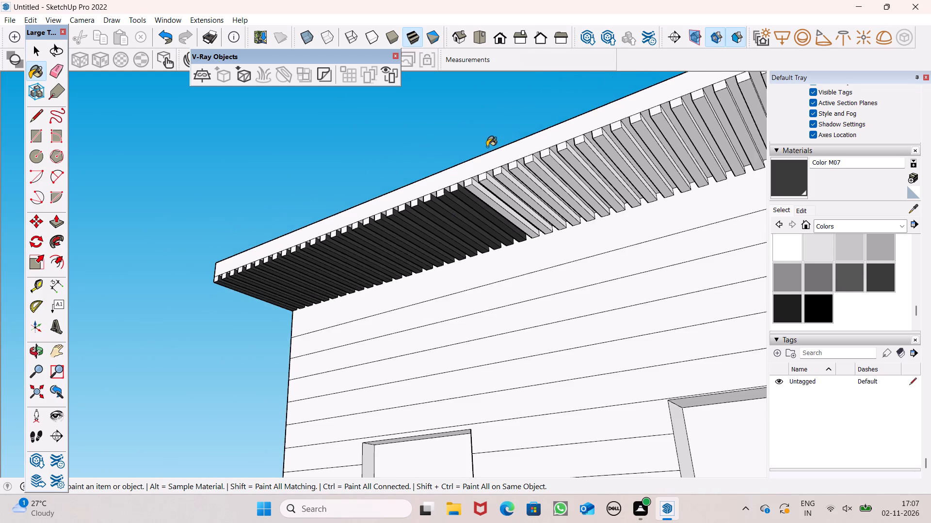
scroll(487, 146, up, 6)
scroll(478, 172, down, 4)
scroll(481, 197, up, 1)
middle_click(481, 197)
scroll(481, 196, down, 2)
middle_drag(481, 239, 474, 293)
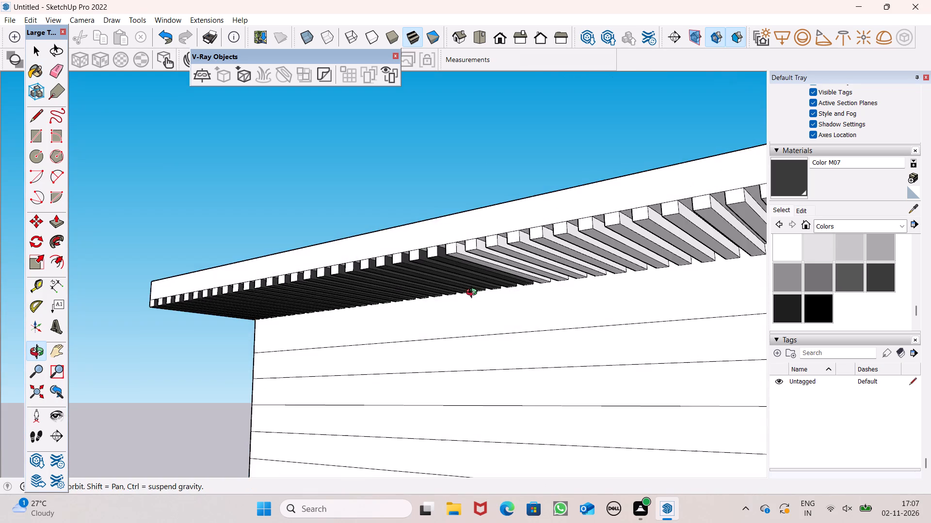
middle_drag(474, 293, 461, 257)
scroll(460, 233, down, 1)
scroll(442, 229, up, 10)
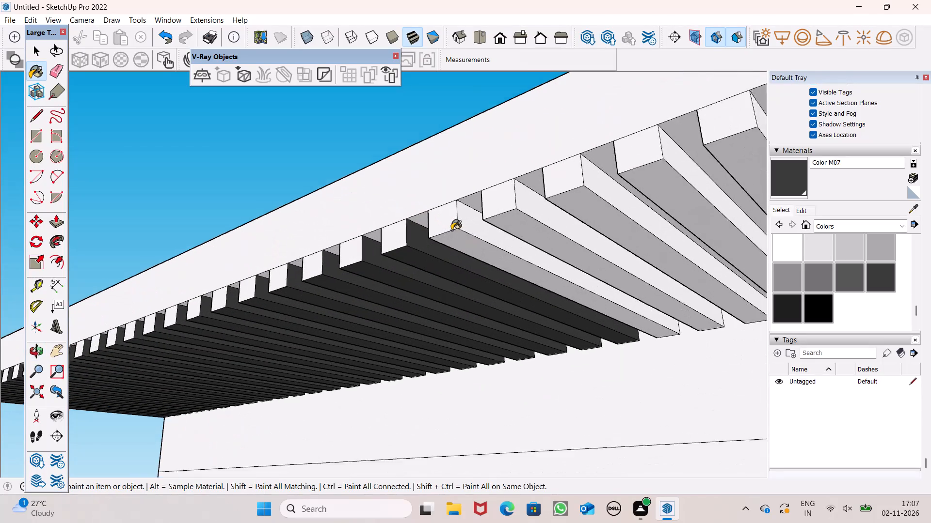
scroll(451, 230, up, 2)
click(471, 229)
click(467, 246)
Paint the sides and undersides of the next three roof-overhang slats with Color M07.
scroll(451, 241, down, 5)
scroll(501, 215, up, 5)
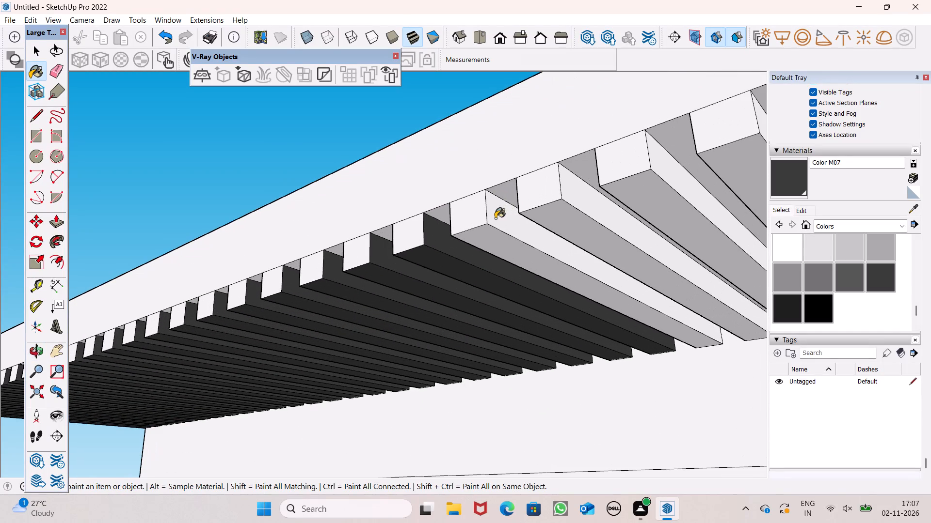
click(495, 218)
click(489, 238)
scroll(483, 217, down, 8)
scroll(544, 208, up, 6)
click(520, 223)
click(509, 235)
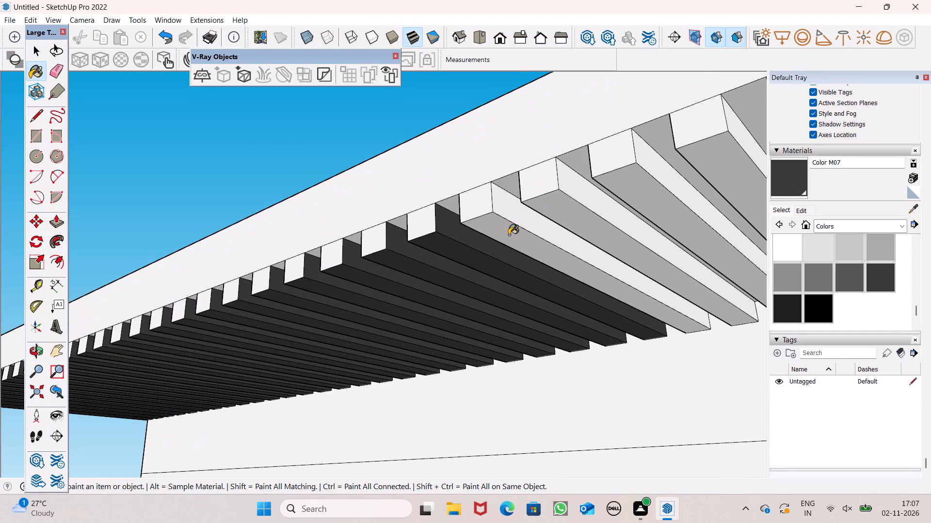
click(602, 200)
click(582, 213)
Continue the Color M07 finish on the sides and undersides of three more roof-overhang slats.
scroll(363, 208, down, 6)
scroll(509, 145, up, 7)
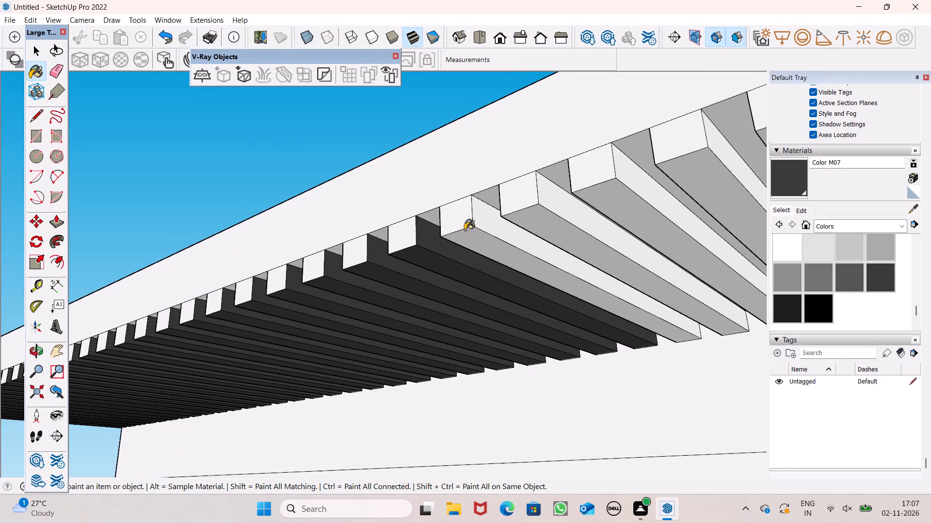
click(494, 221)
click(476, 257)
click(563, 219)
click(556, 235)
scroll(442, 238, down, 6)
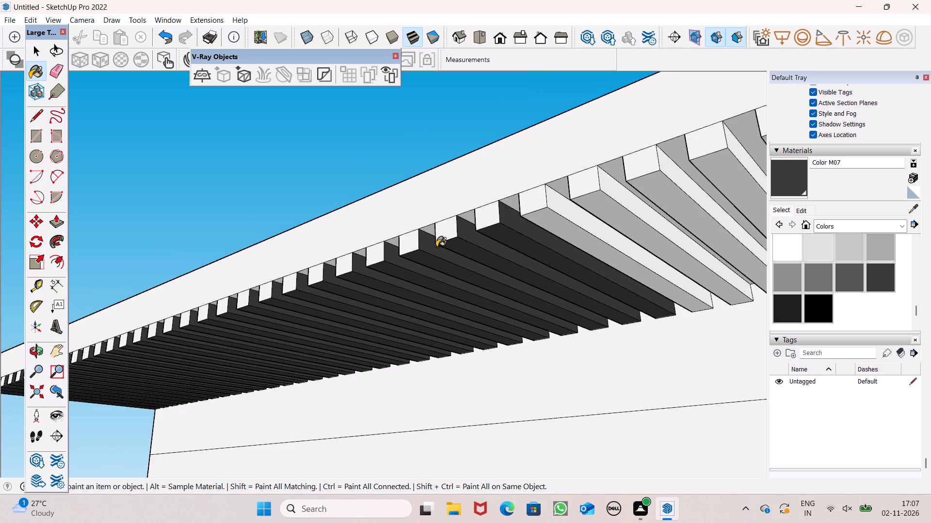
scroll(581, 217, up, 5)
click(546, 225)
click(535, 239)
Paint the following three unpainted roof-overhang slats with Color M07 on their sides and undersides.
scroll(376, 228, down, 6)
scroll(538, 181, up, 2)
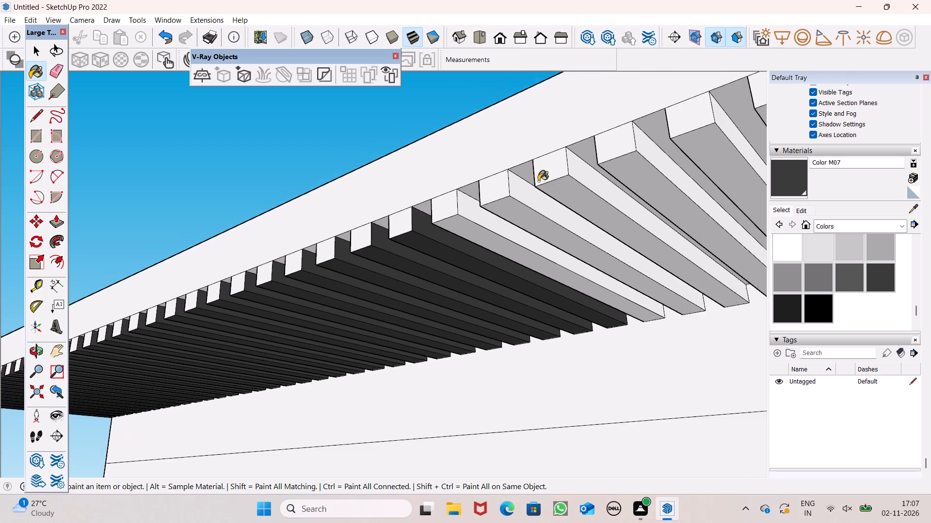
scroll(538, 181, up, 3)
scroll(461, 213, up, 5)
click(453, 218)
click(442, 254)
scroll(432, 239, down, 4)
scroll(526, 203, up, 4)
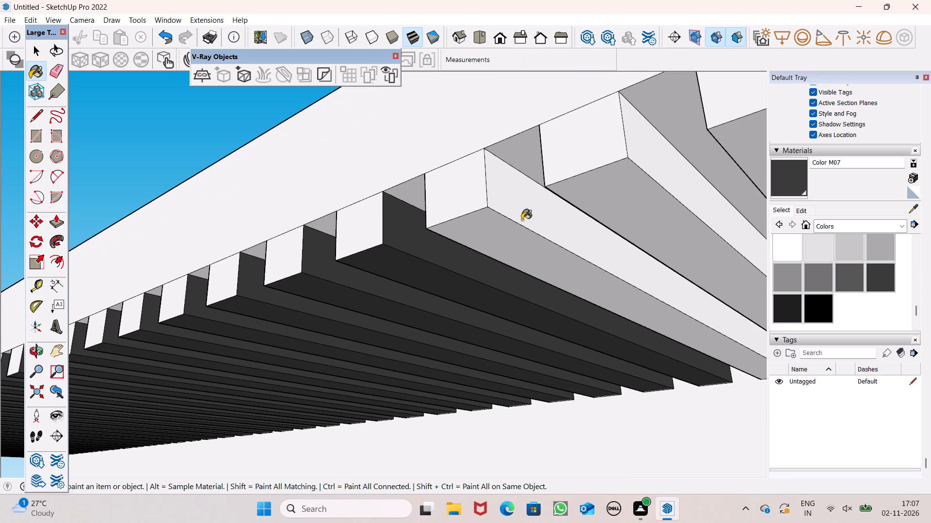
click(522, 214)
drag(523, 235, 523, 240)
scroll(447, 267, down, 9)
scroll(511, 216, up, 6)
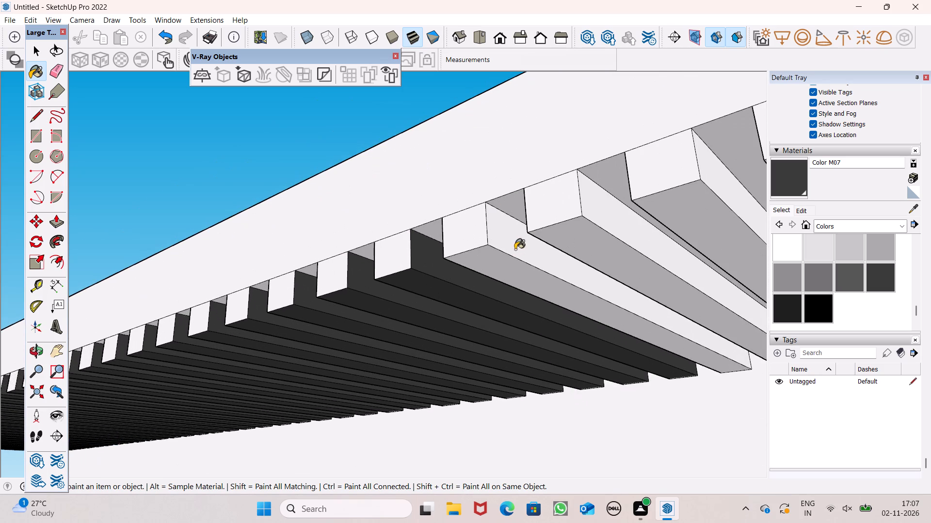
click(515, 249)
click(511, 268)
Apply Color M07 to the sides and undersides of the next three slats under the roof overhang.
scroll(462, 276, down, 5)
scroll(516, 235, up, 7)
click(574, 246)
click(555, 265)
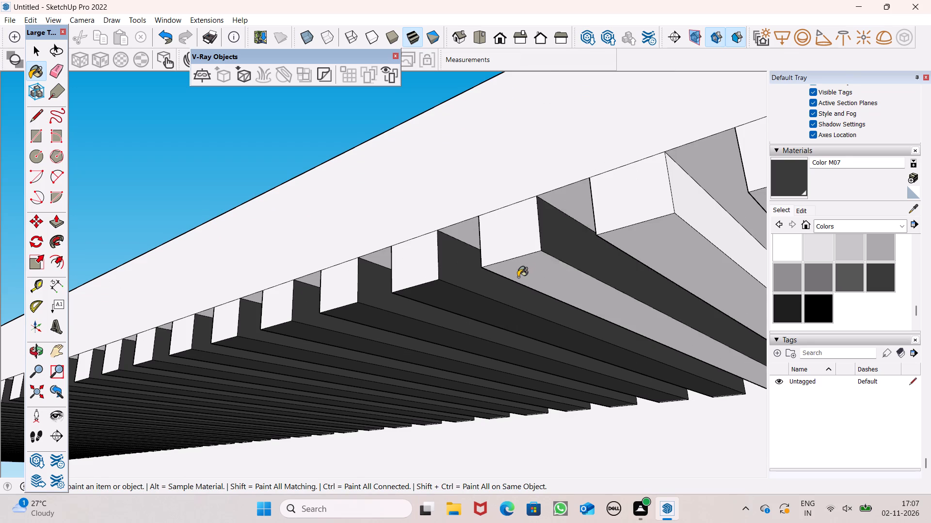
scroll(513, 281, down, 7)
scroll(620, 248, up, 5)
click(608, 261)
click(588, 279)
scroll(475, 270, down, 7)
scroll(656, 226, up, 5)
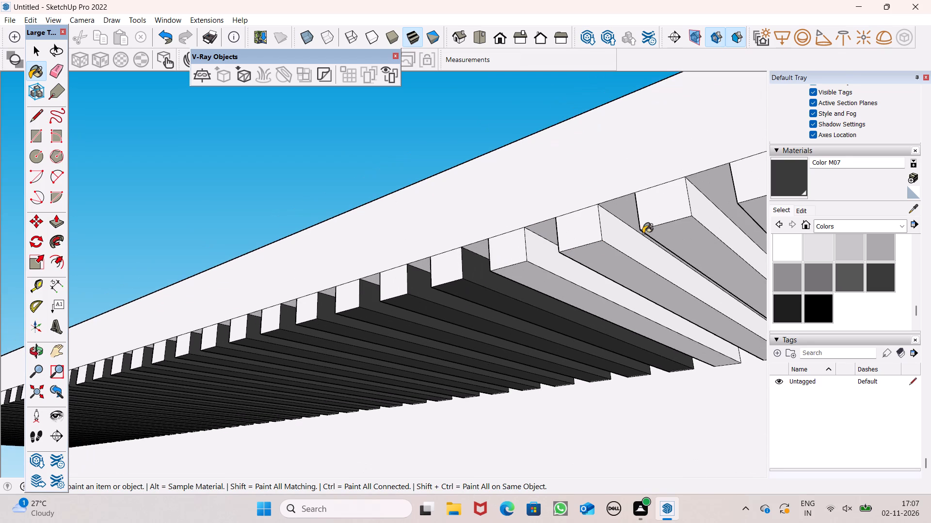
click(546, 263)
click(525, 279)
Paint three further roof-overhang slats with Color M07, covering each exposed side and underside.
scroll(520, 265, down, 6)
scroll(610, 240, up, 6)
click(564, 260)
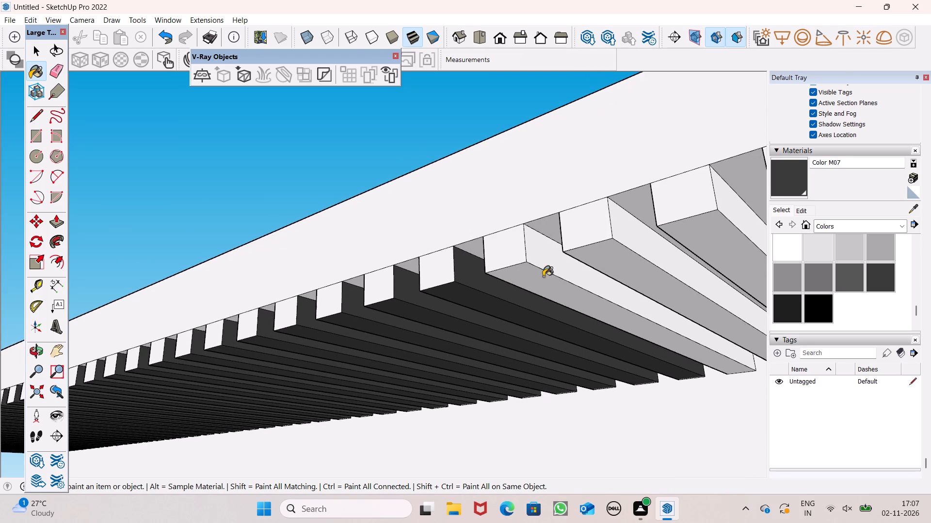
click(539, 283)
scroll(530, 260, down, 6)
scroll(605, 248, up, 5)
click(603, 258)
click(569, 280)
scroll(553, 261, down, 6)
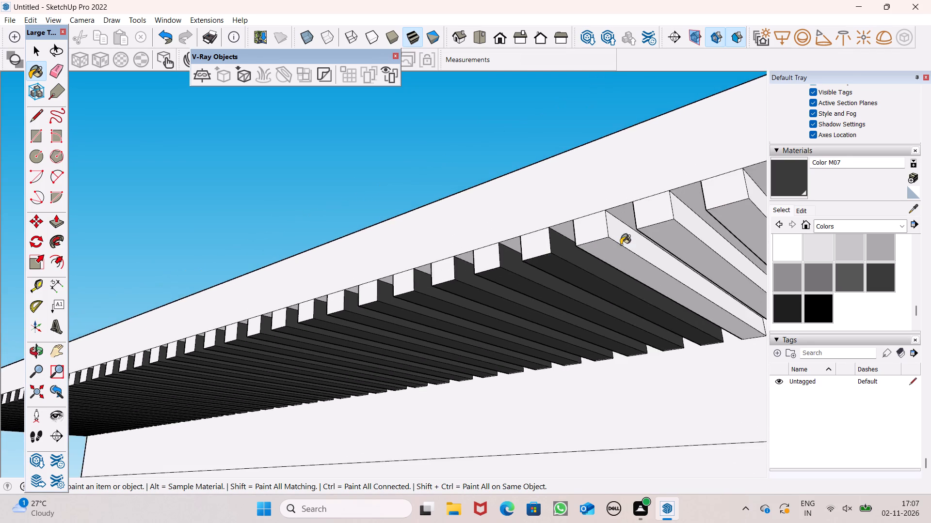
scroll(643, 242, up, 6)
click(616, 253)
click(578, 271)
Extend the Color M07 finish to the sides and undersides of the next three roof-overhang slats.
scroll(571, 267, down, 7)
scroll(615, 231, up, 4)
click(619, 251)
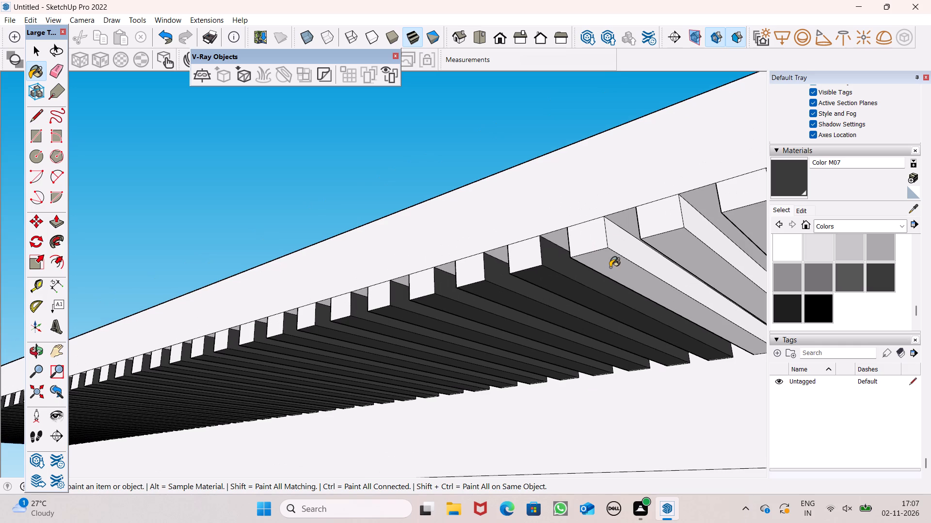
click(610, 267)
scroll(569, 256, down, 7)
scroll(642, 245, up, 6)
click(642, 245)
click(617, 257)
scroll(520, 243, down, 8)
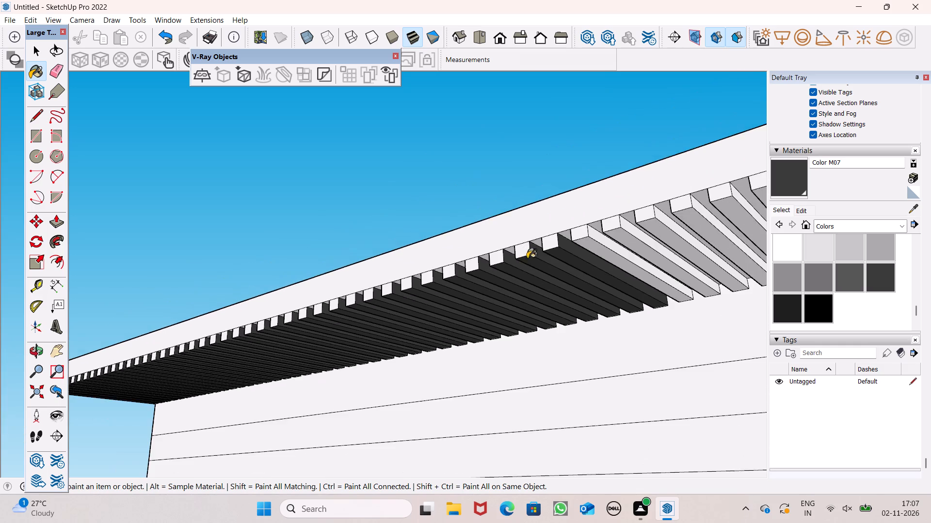
scroll(612, 228, up, 7)
click(595, 250)
click(580, 263)
Paint the sides and undersides of the following three roof-overhang slats with Color M07.
scroll(532, 252, down, 7)
scroll(607, 238, up, 5)
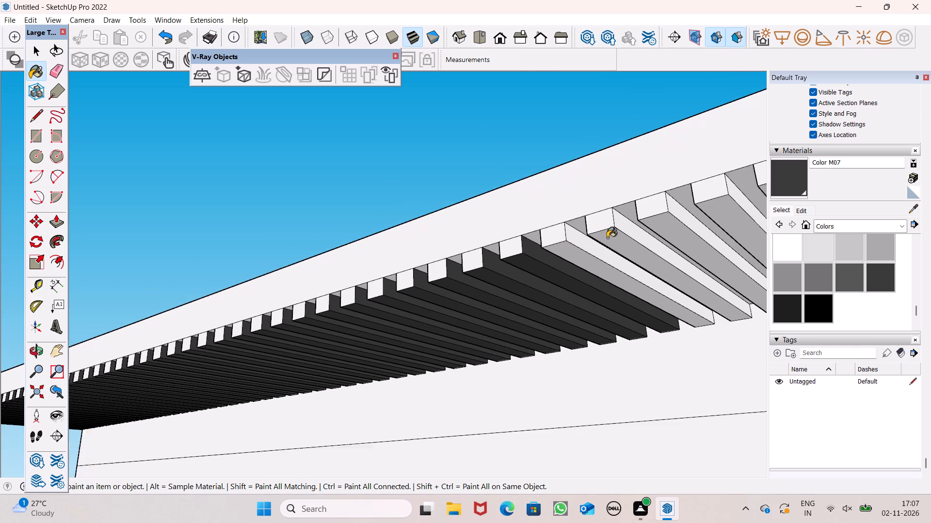
scroll(607, 238, up, 1)
click(607, 238)
click(598, 248)
scroll(596, 255, up, 1)
middle_drag(596, 255, 583, 232)
scroll(583, 232, up, 1)
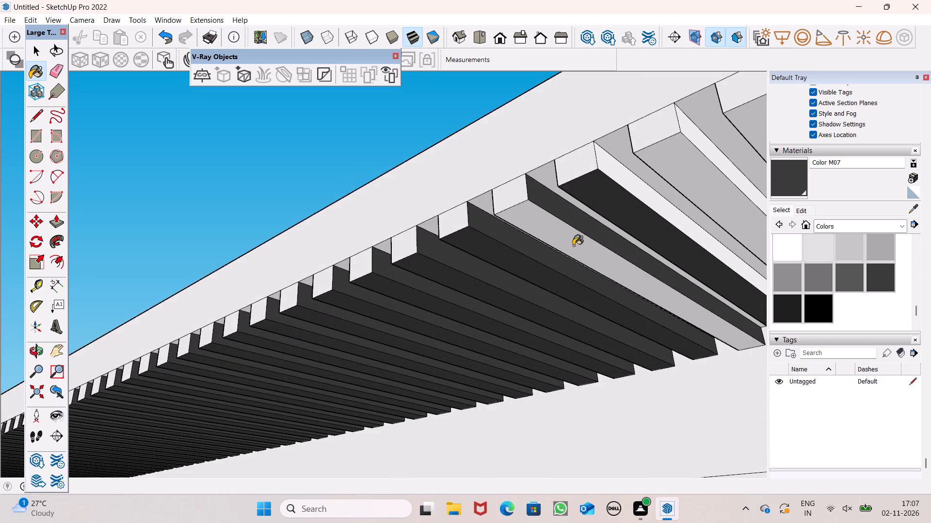
click(573, 243)
scroll(545, 225, down, 6)
scroll(555, 221, up, 6)
click(628, 199)
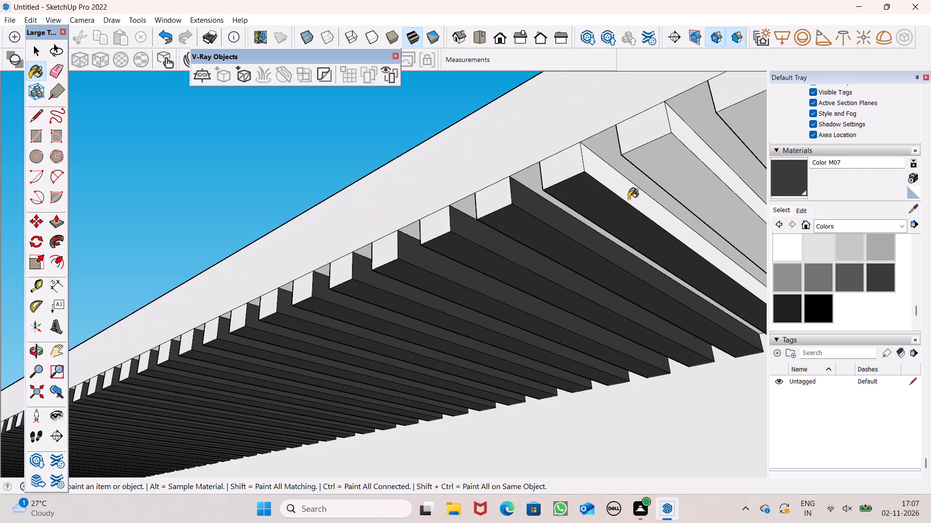
scroll(628, 198, down, 7)
scroll(635, 189, up, 6)
click(689, 168)
click(680, 173)
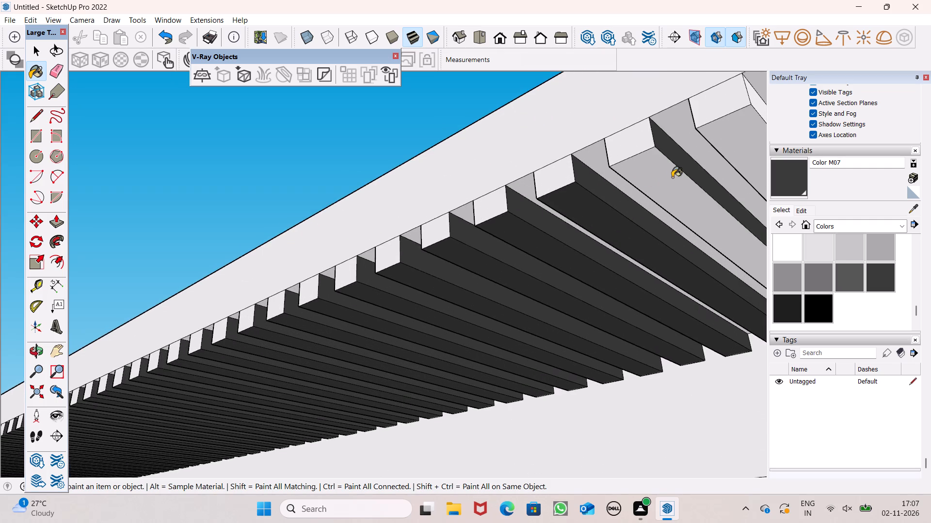
Paint the next two unpainted roof-overhang slats with Color M07 on their sides and undersides.
scroll(644, 191, down, 8)
scroll(616, 188, up, 6)
scroll(632, 182, down, 8)
scroll(595, 220, down, 6)
middle_drag(578, 236, 542, 287)
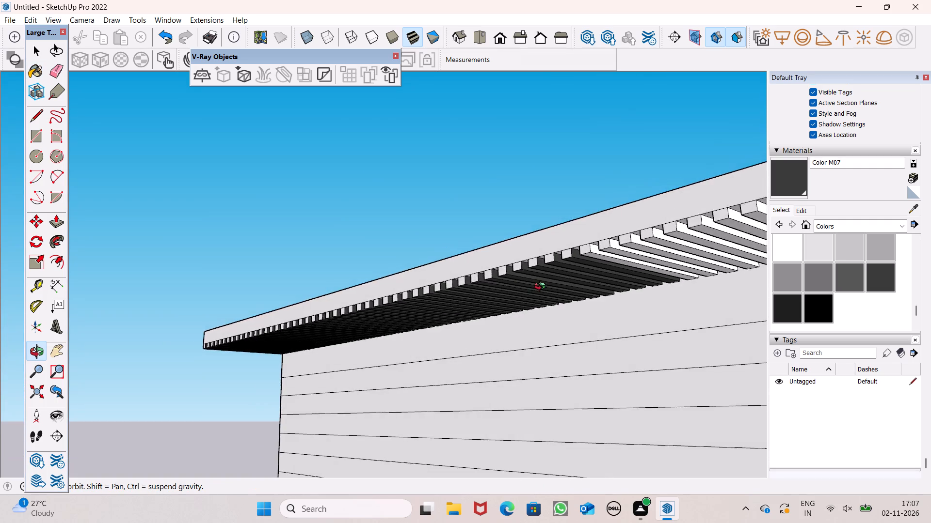
middle_drag(542, 287, 546, 280)
scroll(682, 213, up, 7)
scroll(583, 253, up, 8)
click(558, 246)
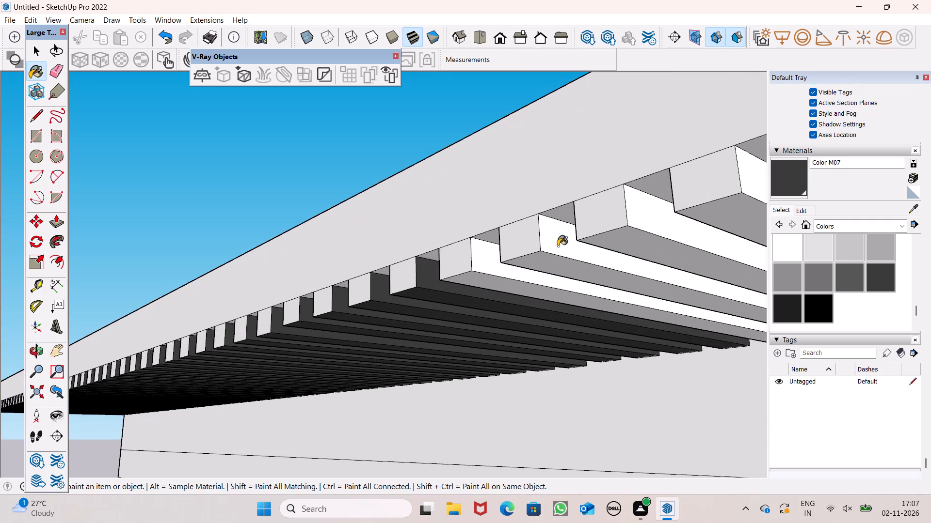
click(553, 258)
click(499, 269)
scroll(544, 220, down, 7)
middle_drag(568, 261, 579, 197)
scroll(579, 197, up, 1)
click(552, 212)
Continue applying Color M07 to the sides and undersides of the next three roof-overhang slats.
scroll(537, 210, down, 6)
scroll(574, 162, up, 6)
click(569, 169)
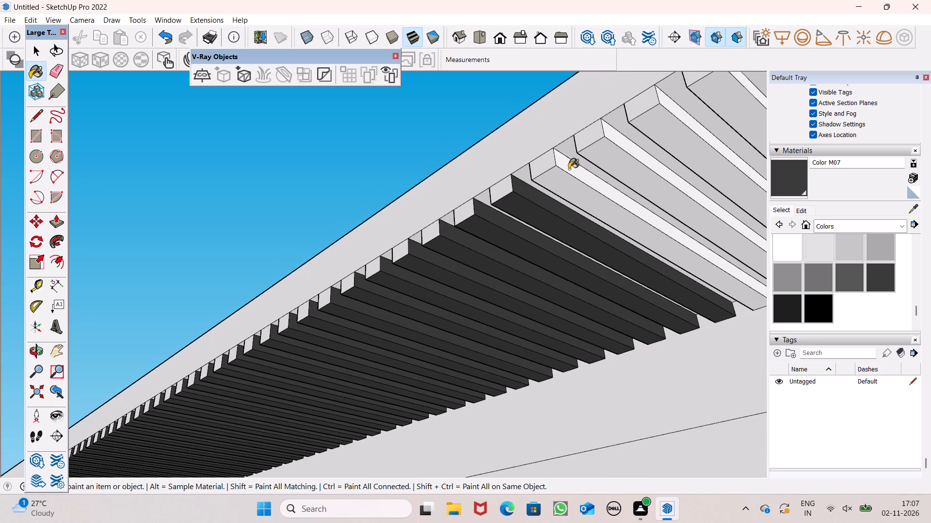
click(562, 182)
scroll(541, 205, down, 6)
scroll(574, 184, up, 6)
click(596, 170)
click(584, 187)
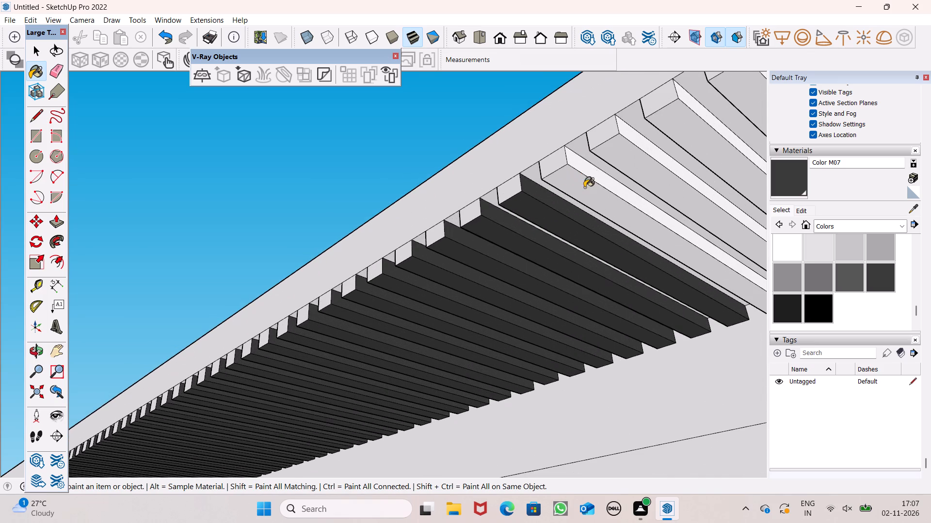
scroll(558, 188, down, 8)
scroll(632, 165, up, 13)
click(572, 202)
click(557, 225)
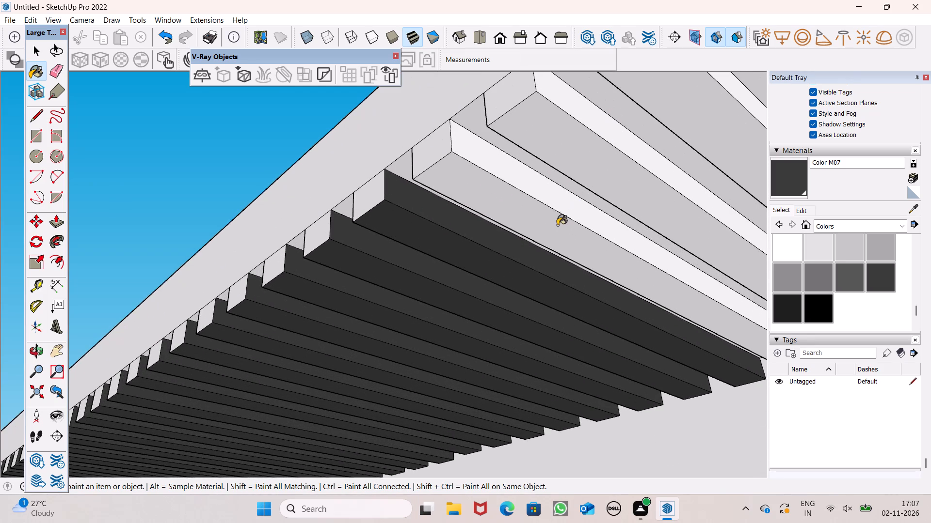
Paint the side and underside of the next unpainted roof-overhang slat with Color M07.
scroll(557, 223, down, 2)
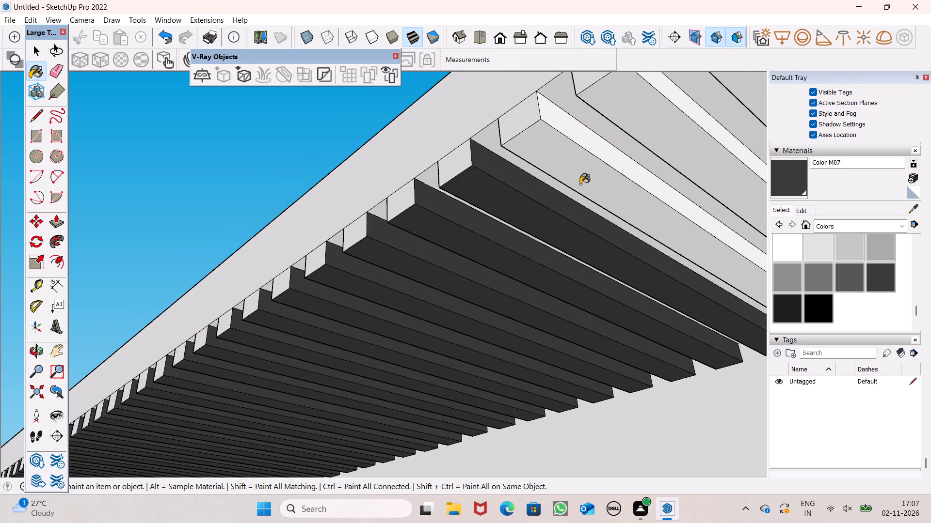
scroll(580, 184, down, 10)
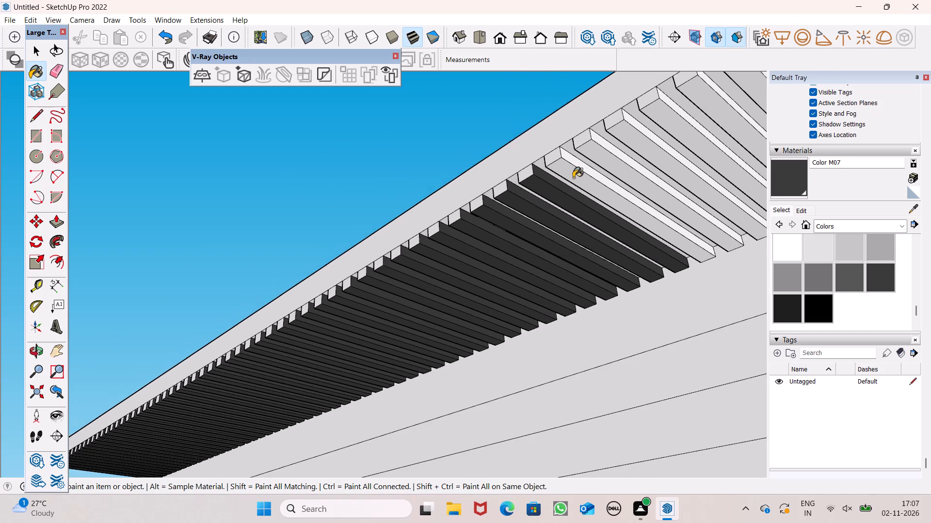
scroll(582, 172, up, 7)
click(582, 164)
click(571, 166)
scroll(566, 168, down, 7)
scroll(629, 91, up, 4)
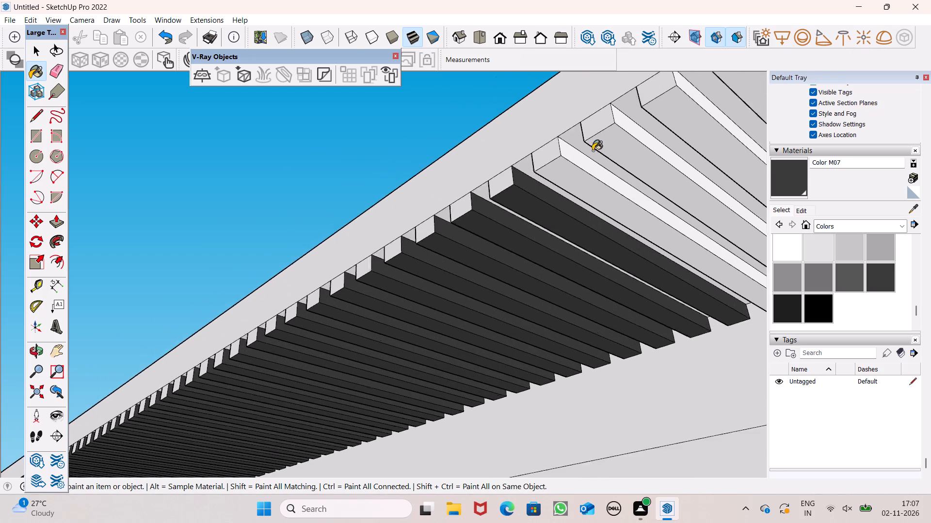
Paint the sides and undersides of the next three unpainted roof-overhang slats with Color M07.
scroll(593, 151, up, 2)
click(588, 160)
click(578, 177)
scroll(575, 166, down, 6)
scroll(605, 139, up, 6)
click(605, 139)
click(600, 166)
scroll(559, 187, down, 6)
scroll(598, 138, up, 5)
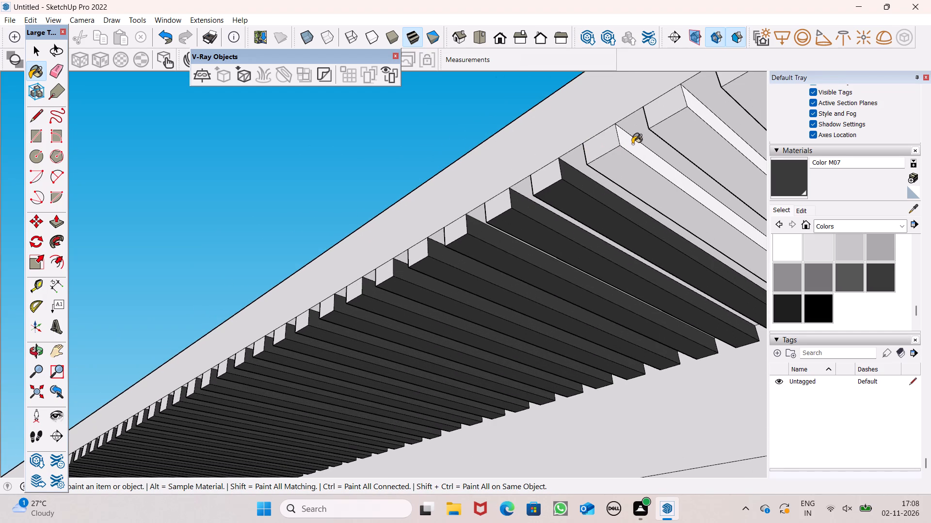
drag(632, 144, 631, 151)
click(624, 167)
Apply Color M07 to the sides and undersides of the following two roof-overhang slats.
scroll(583, 162, down, 8)
scroll(641, 158, up, 6)
scroll(581, 175, down, 6)
middle_drag(657, 190, 606, 297)
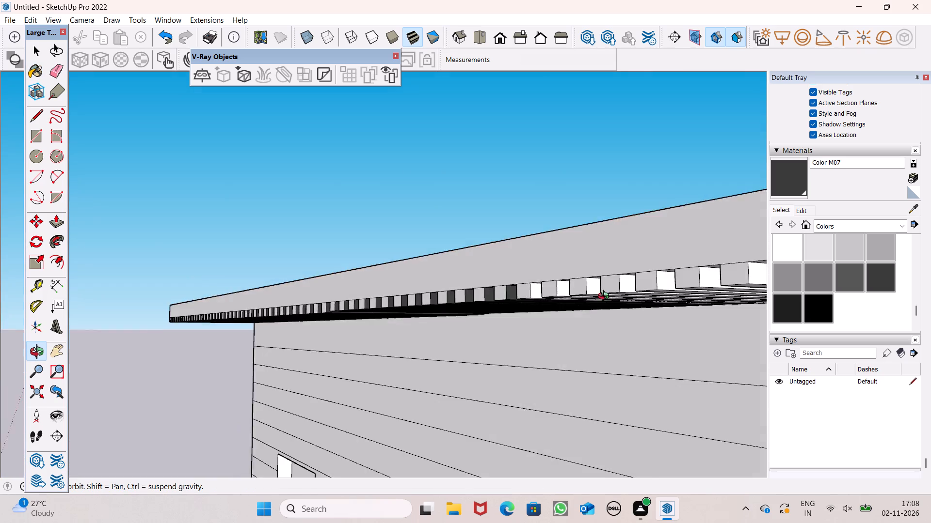
middle_drag(606, 297, 604, 196)
scroll(594, 187, down, 2)
scroll(600, 165, up, 7)
scroll(535, 127, up, 4)
click(529, 136)
drag(520, 164, 519, 173)
scroll(515, 188, down, 7)
scroll(556, 168, up, 3)
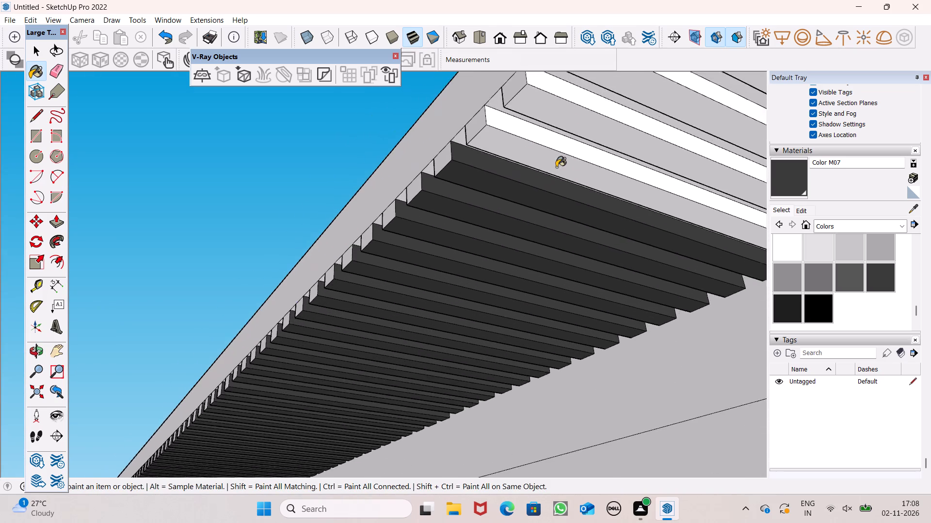
scroll(556, 167, up, 2)
click(561, 146)
click(549, 162)
Paint the side and underside of each of the next two light slats under the overhang with Color M07.
scroll(513, 169, down, 8)
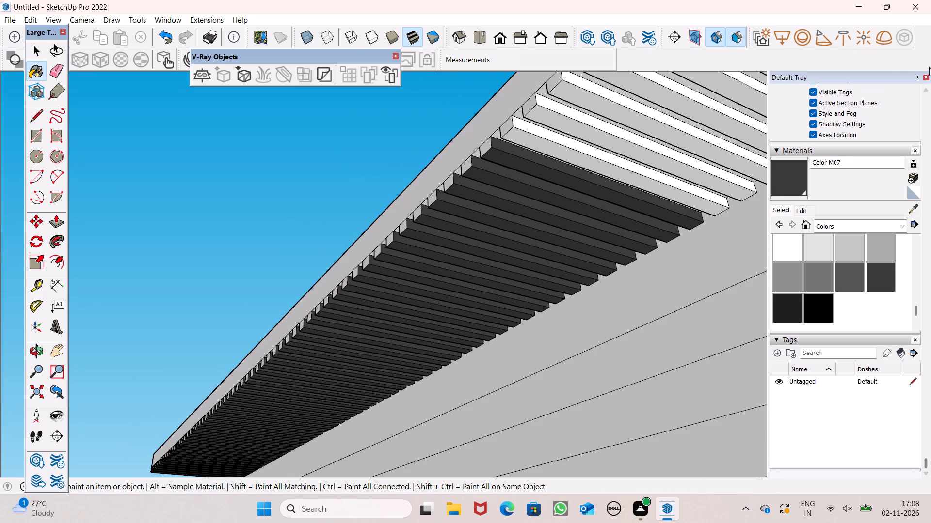
scroll(817, 147, down, 2)
scroll(465, 290, down, 7)
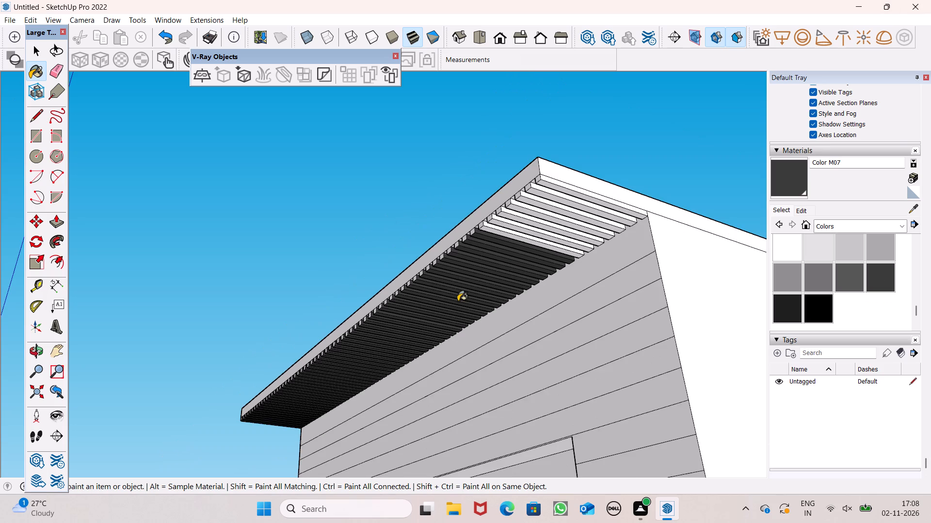
scroll(502, 216, up, 8)
scroll(417, 235, up, 7)
scroll(494, 231, up, 6)
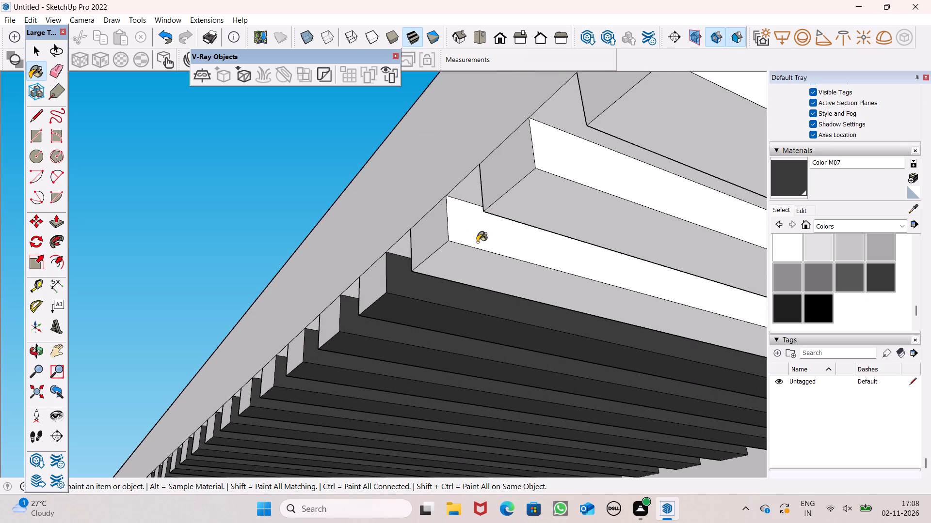
click(477, 242)
click(478, 257)
click(570, 175)
click(543, 207)
Continue with Color M07 on the sides and undersides of the next two unpainted overhang slats.
scroll(528, 217, down, 9)
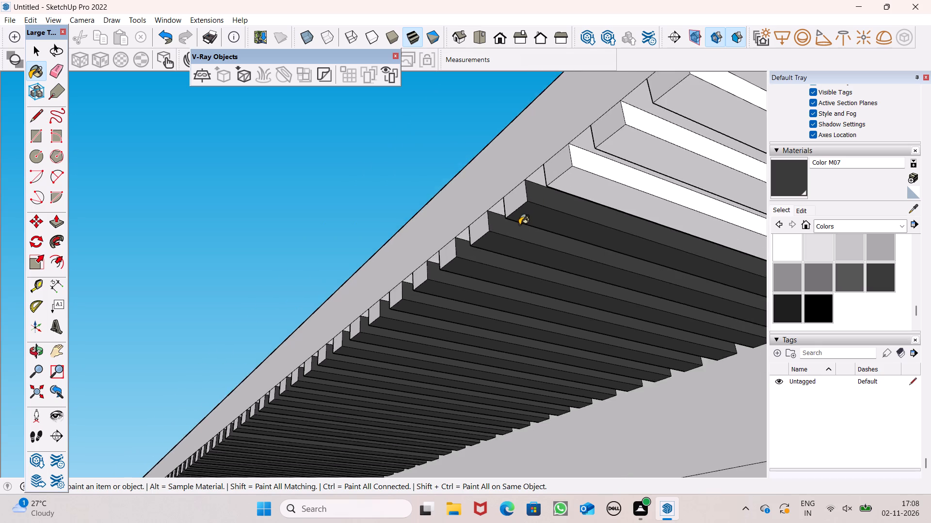
scroll(591, 162, up, 6)
click(584, 175)
click(580, 181)
scroll(524, 226, down, 9)
scroll(569, 175, up, 6)
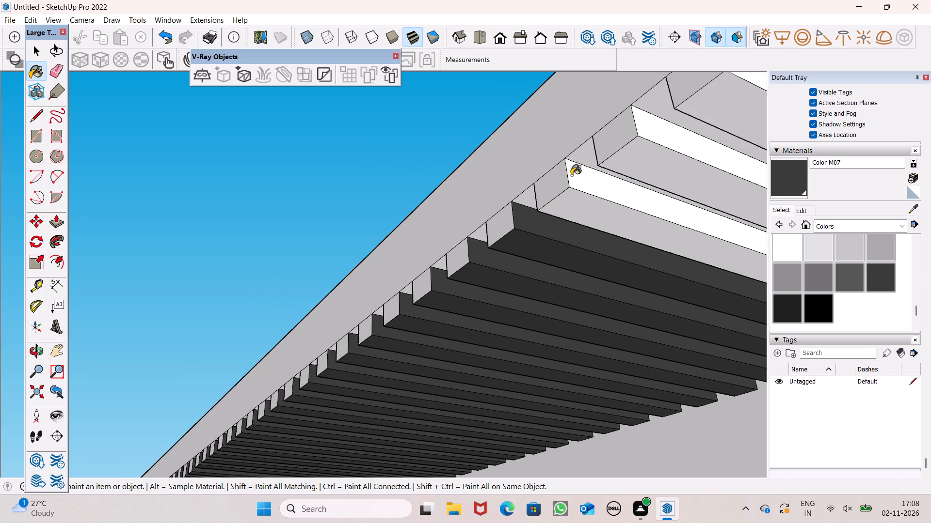
click(574, 178)
click(568, 204)
Paint the sides and undersides of the last three overhang slats, up to the roof's end corner, with Color M07.
scroll(516, 231, down, 8)
scroll(595, 214, up, 6)
click(555, 234)
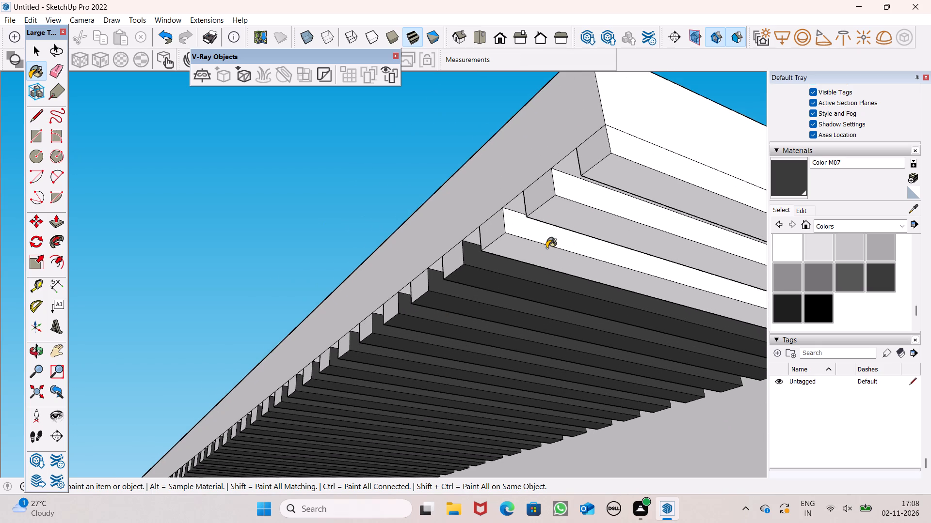
click(546, 248)
click(576, 201)
click(570, 209)
scroll(531, 222, down, 4)
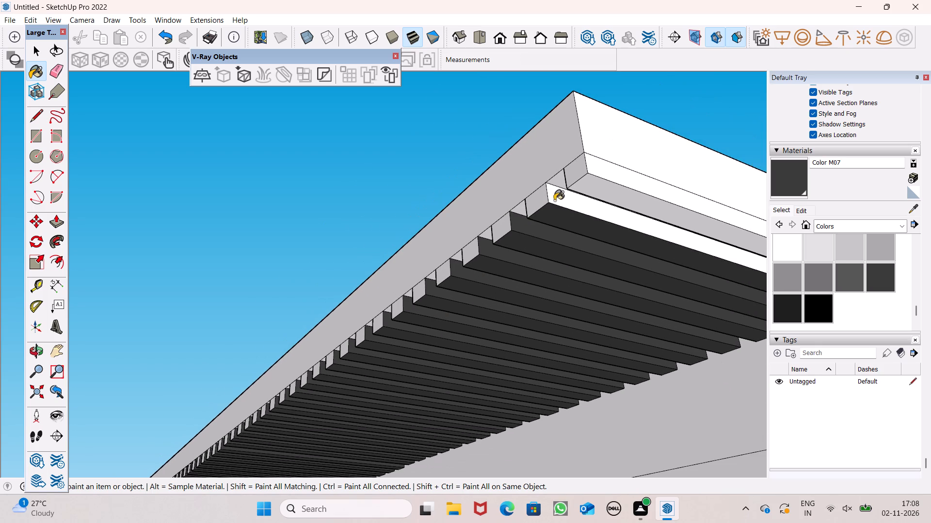
click(554, 200)
scroll(549, 215, down, 4)
scroll(569, 214, up, 6)
click(590, 189)
click(589, 205)
Paint the white opposite sides of the first three overhang slats nearest the roof's end with Color M07.
scroll(579, 200, down, 4)
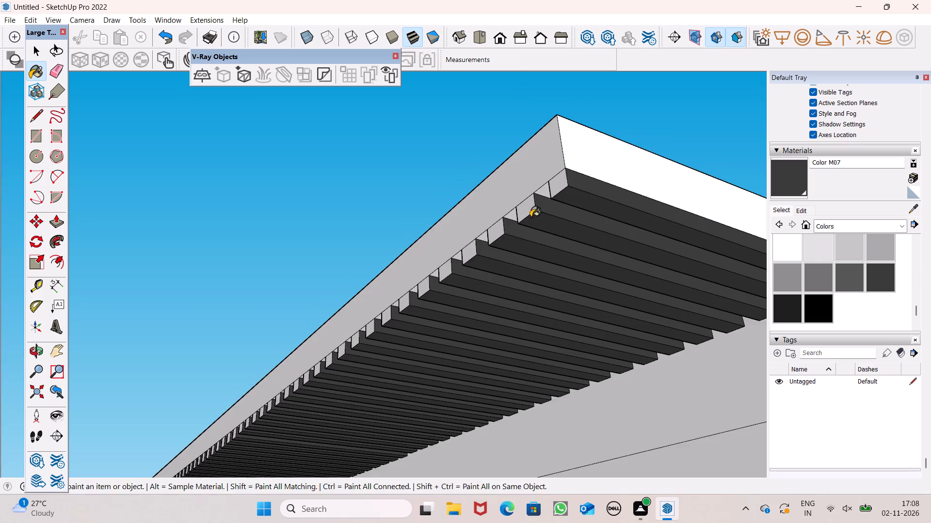
middle_drag(535, 210, 930, 223)
scroll(381, 214, down, 3)
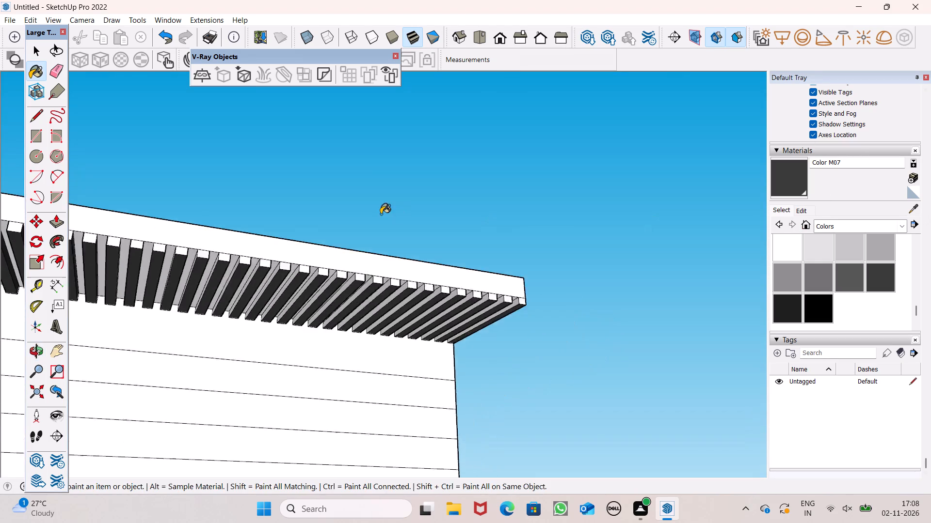
scroll(381, 214, down, 3)
middle_drag(158, 308, 451, 342)
scroll(447, 338, down, 7)
scroll(341, 162, up, 9)
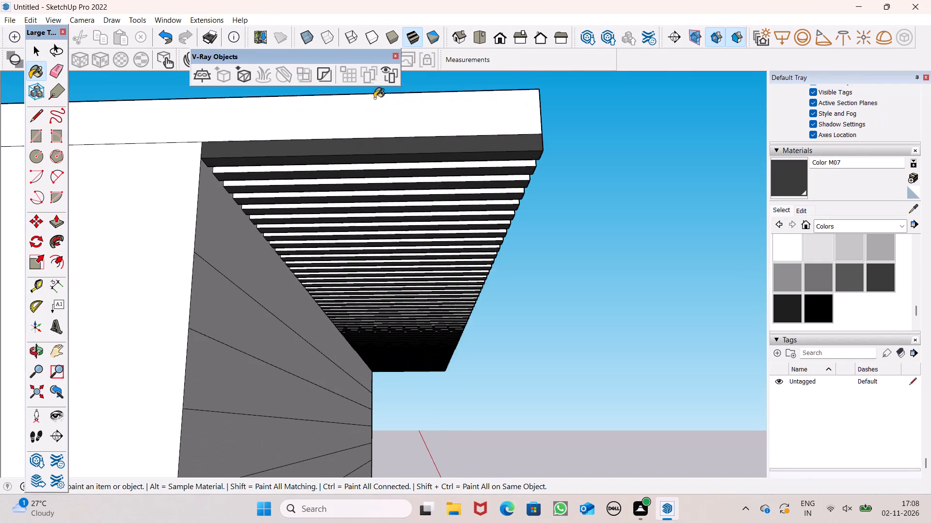
scroll(386, 161, up, 9)
click(395, 153)
scroll(393, 192, up, 7)
click(391, 188)
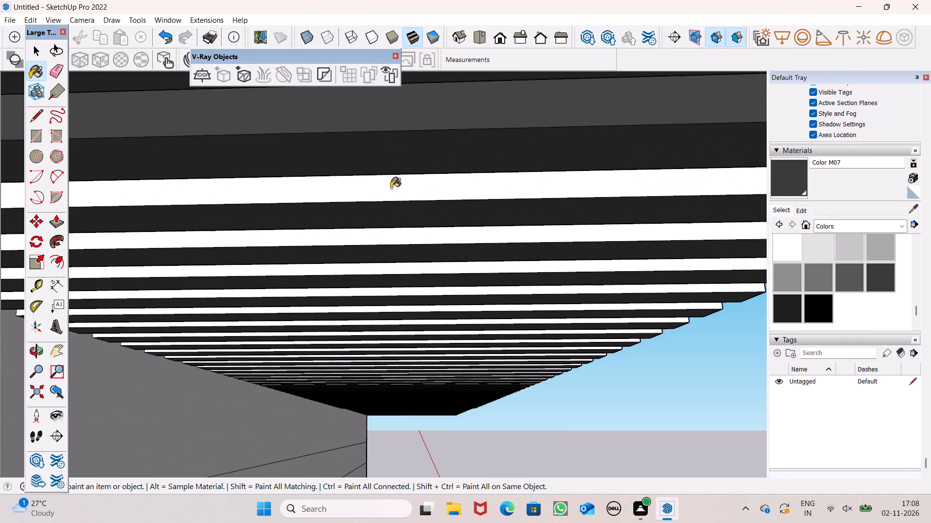
scroll(385, 147, down, 5)
scroll(376, 230, up, 6)
click(379, 192)
Apply Color M07 to the white opposite sides of the next four overhang slats.
scroll(381, 184, down, 6)
scroll(382, 262, up, 7)
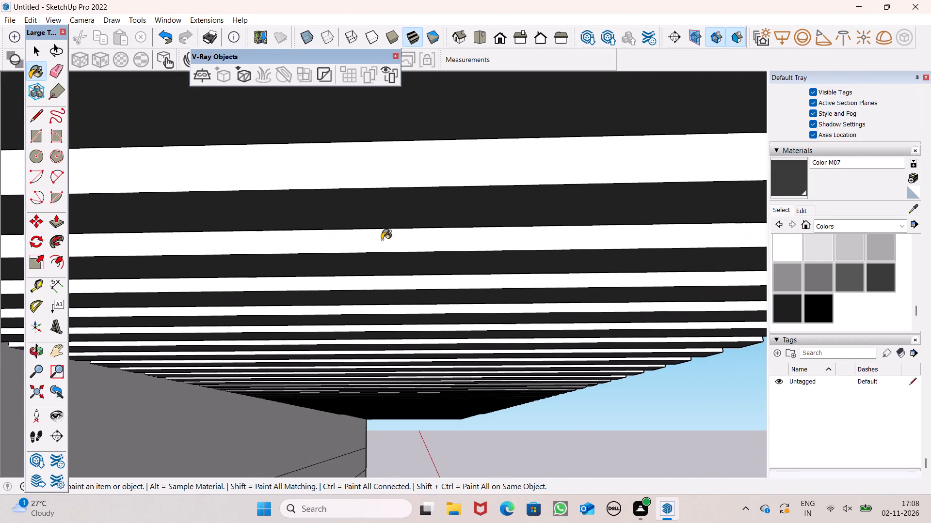
click(376, 167)
click(379, 246)
scroll(392, 178, down, 5)
scroll(402, 263, up, 7)
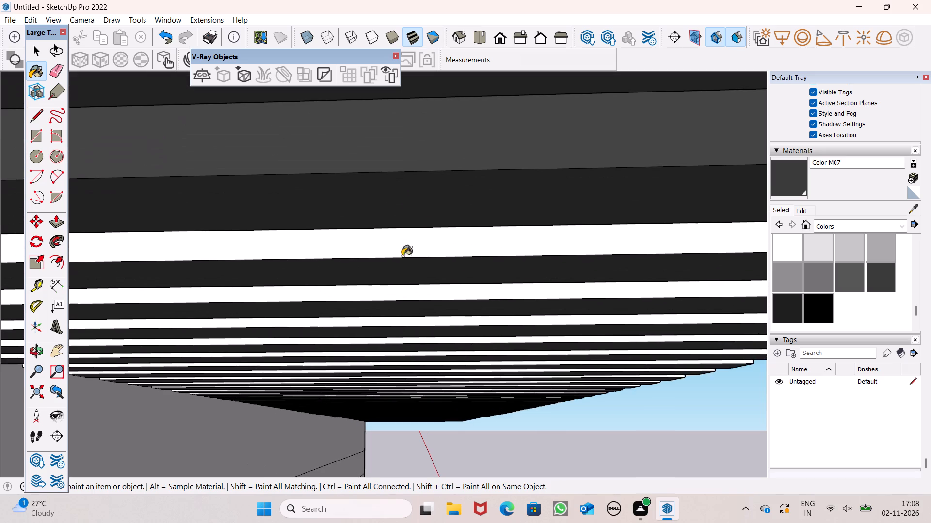
click(399, 236)
scroll(420, 190, down, 8)
scroll(420, 256, up, 8)
click(414, 236)
Paint the following four white slat sides under the roof overhang with Color M07.
scroll(414, 236, down, 2)
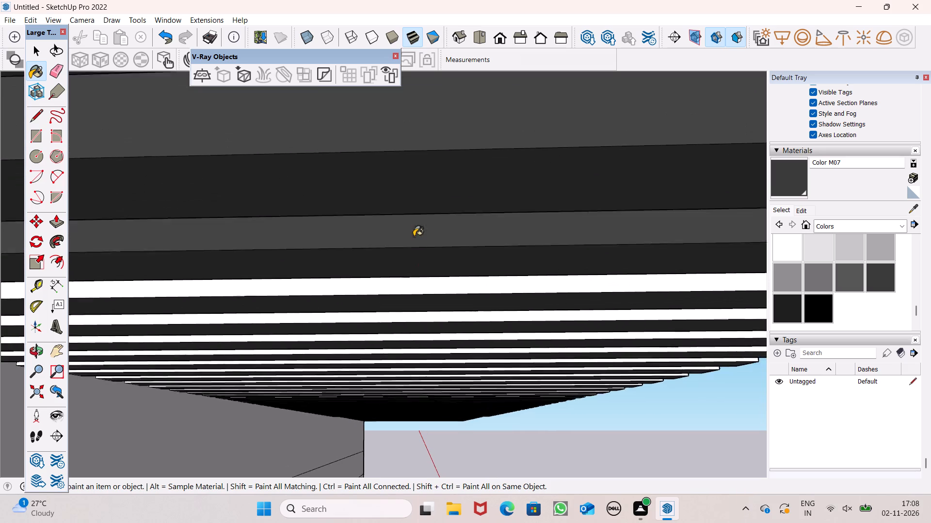
scroll(414, 236, down, 3)
scroll(411, 276, up, 7)
click(411, 276)
scroll(417, 247, down, 7)
scroll(415, 298, up, 7)
click(413, 288)
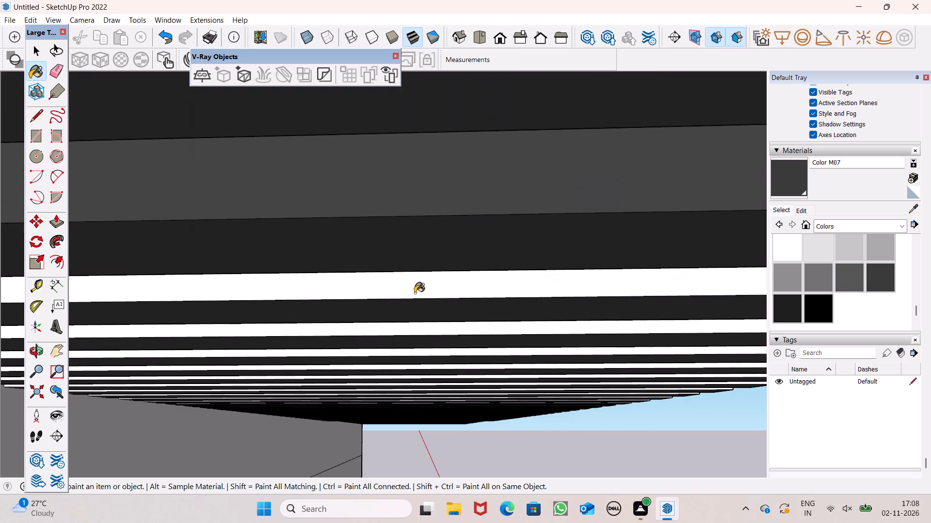
scroll(415, 293, down, 7)
scroll(413, 329, up, 7)
click(401, 288)
scroll(401, 288, down, 7)
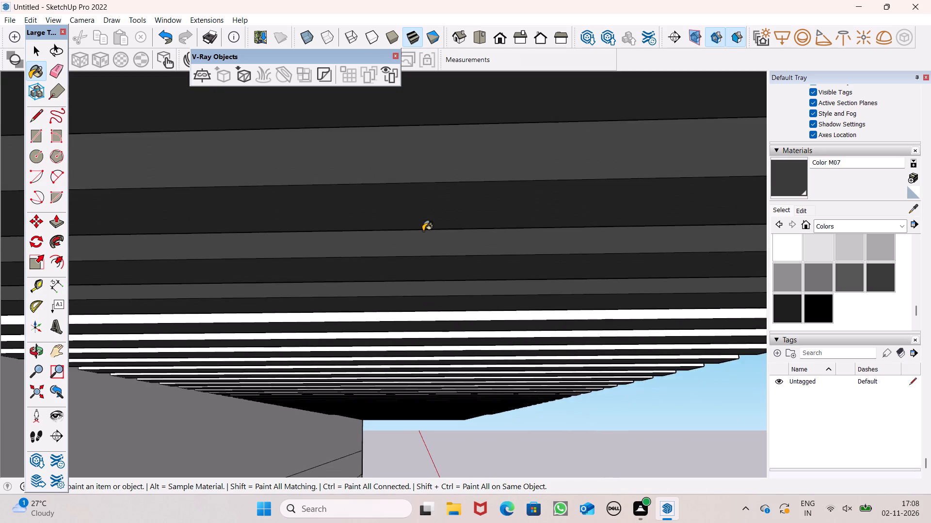
scroll(423, 231, down, 11)
scroll(419, 266, up, 7)
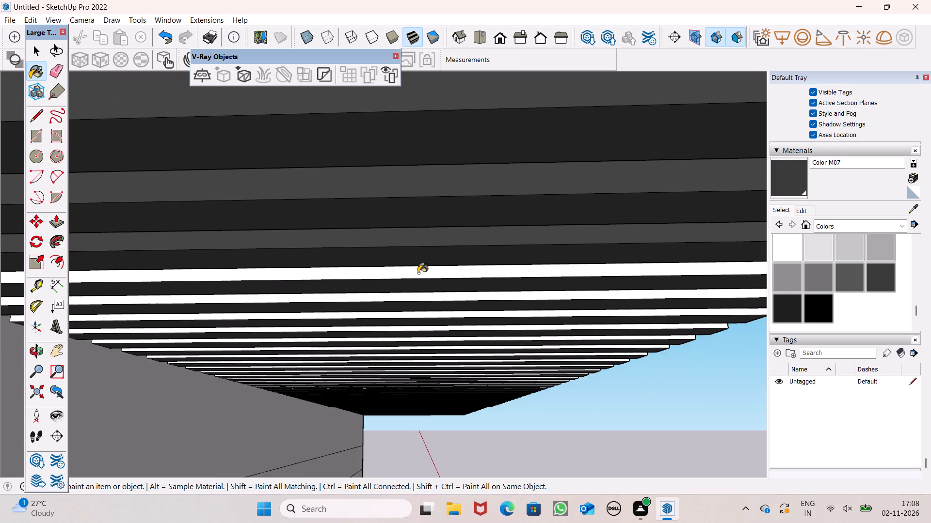
click(418, 273)
View the slats at a slight angle and paint the next five white slat sides with Color M07.
scroll(468, 200, down, 4)
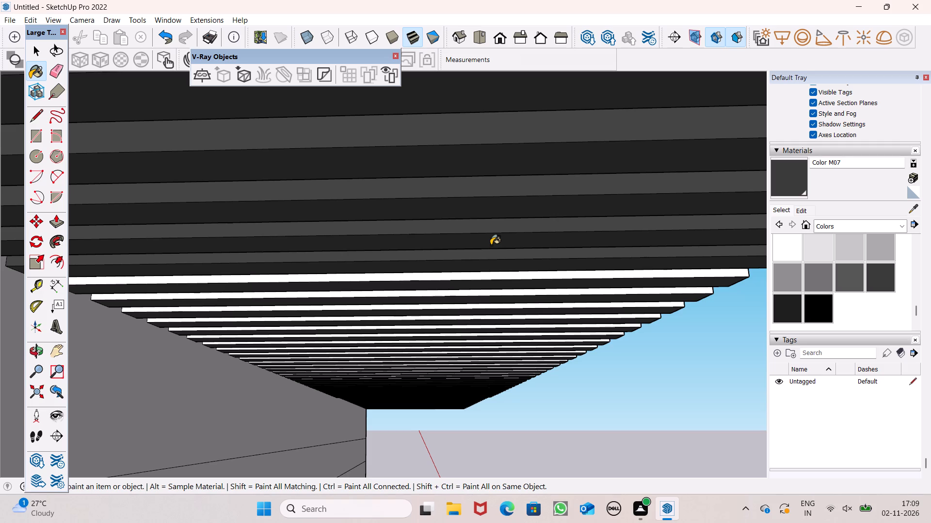
scroll(583, 252, down, 7)
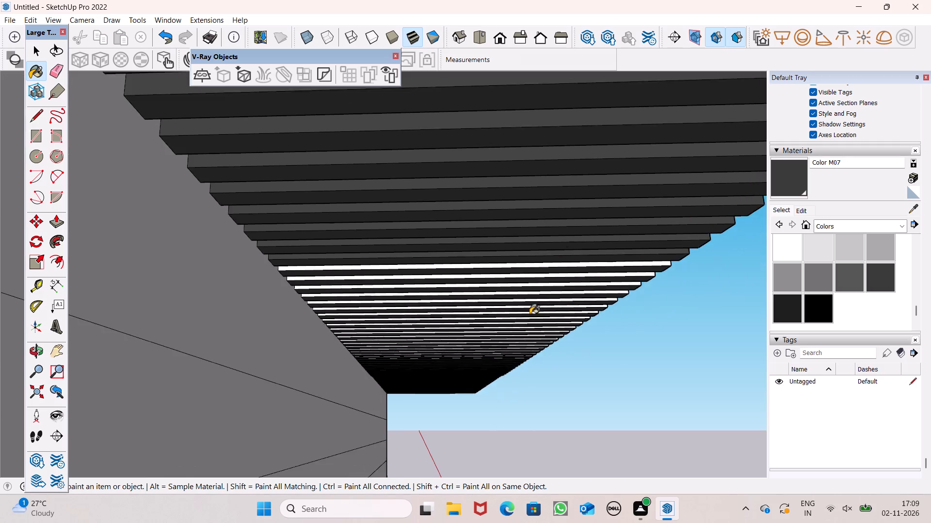
middle_drag(519, 320, 467, 312)
scroll(467, 297, up, 7)
click(482, 197)
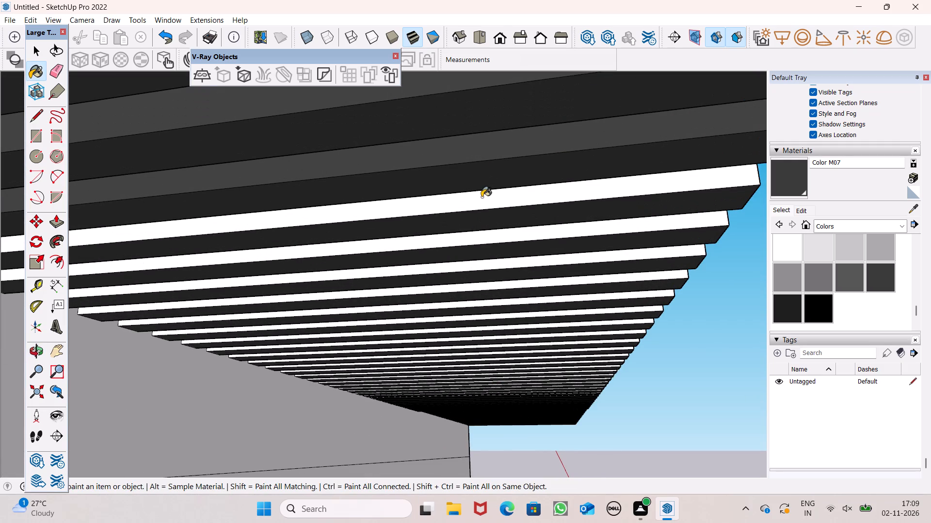
click(477, 236)
scroll(470, 250, up, 7)
click(468, 279)
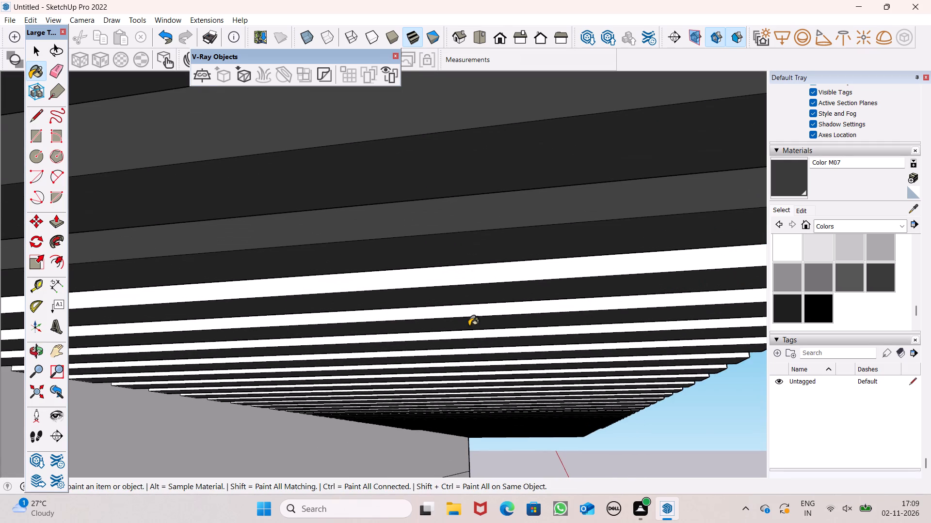
click(469, 318)
click(482, 310)
Paint the next three white slat sides along the overhang with Color M07.
scroll(482, 312, down, 2)
scroll(490, 358, up, 1)
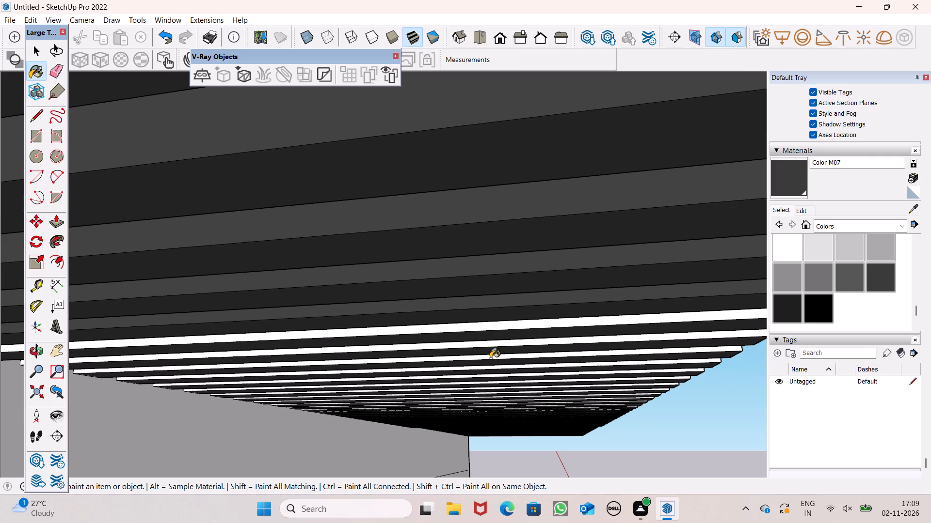
scroll(488, 358, up, 6)
click(466, 283)
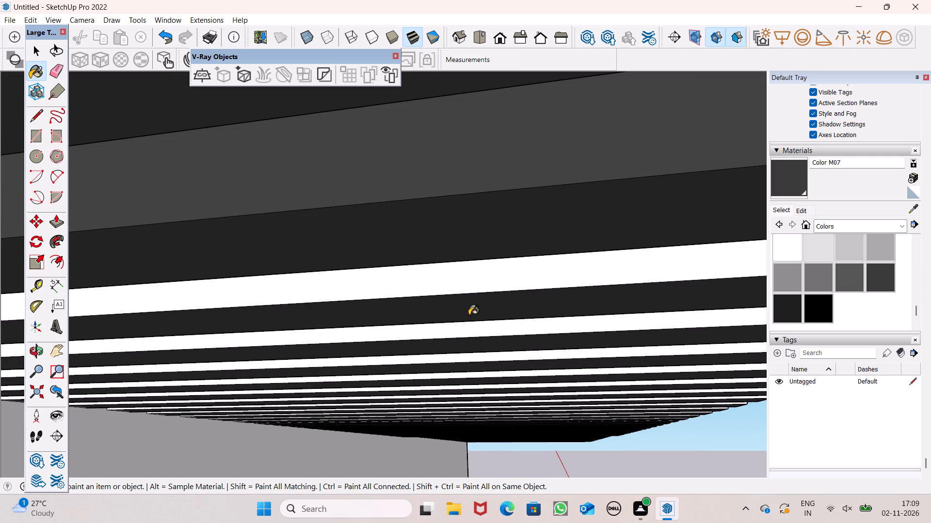
click(469, 332)
scroll(460, 304, down, 4)
scroll(468, 338, up, 7)
click(469, 353)
Continue applying Color M07 to the following three white slat sides farther along the overhang.
scroll(459, 315, down, 4)
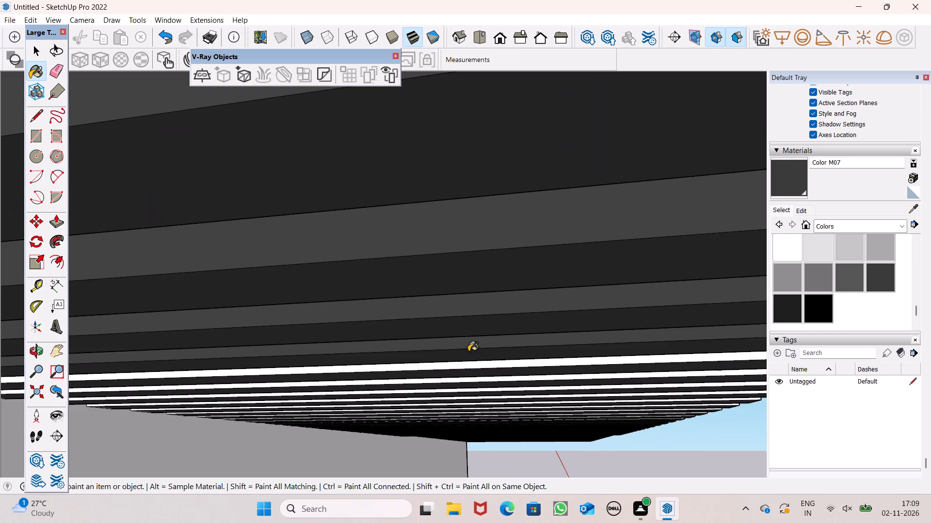
scroll(470, 354, up, 8)
click(462, 374)
scroll(445, 331, down, 5)
scroll(469, 383, up, 8)
click(471, 383)
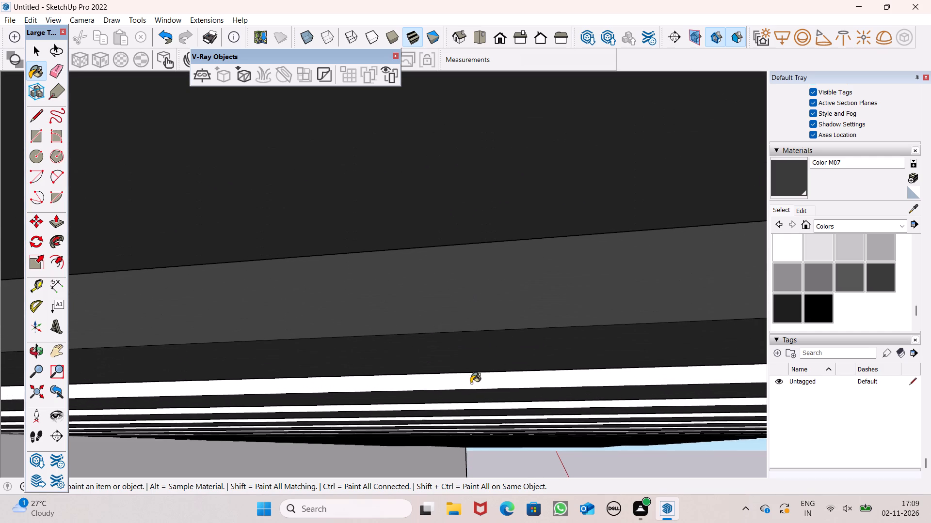
scroll(457, 349, down, 3)
scroll(478, 405, up, 8)
click(469, 389)
Paint three more of the remaining white slat sides under the overhang with Color M07.
scroll(459, 363, down, 5)
scroll(476, 436, up, 8)
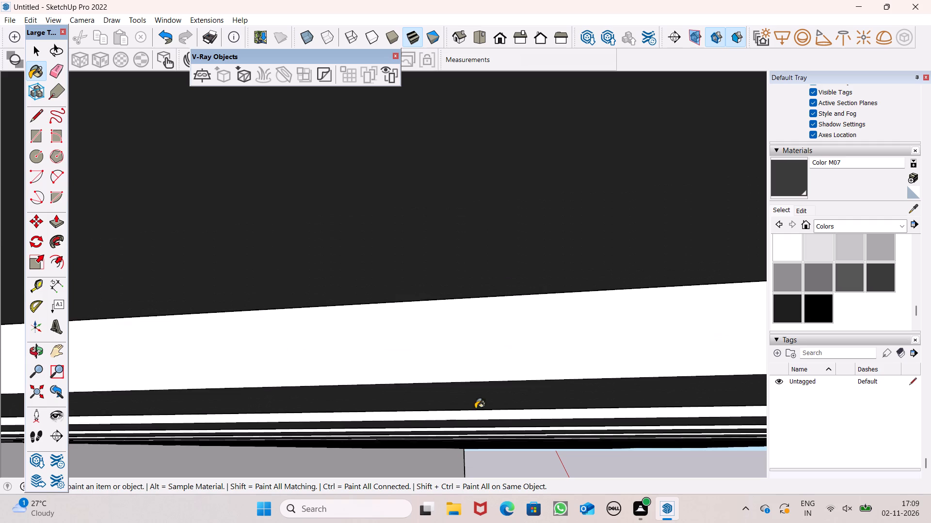
scroll(472, 397, down, 4)
click(465, 382)
scroll(462, 369, down, 8)
click(463, 309)
scroll(456, 339, down, 2)
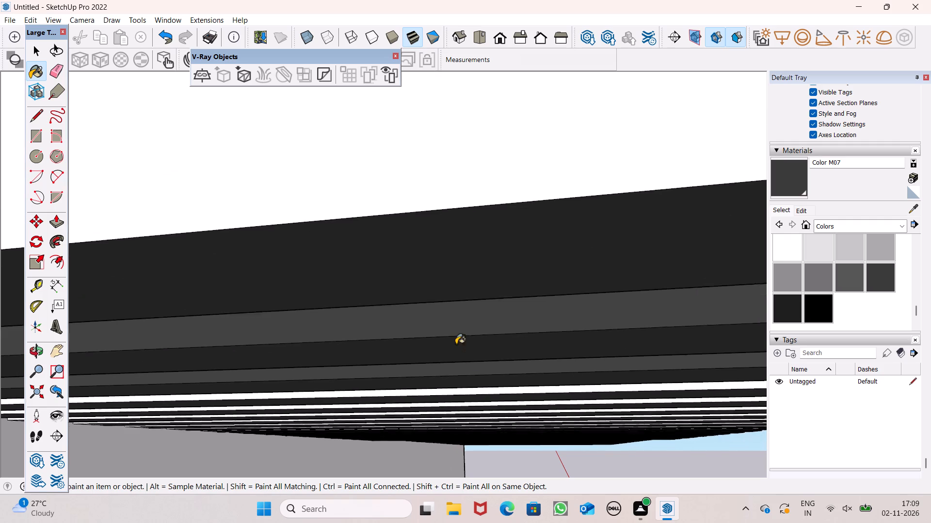
scroll(456, 344, down, 5)
scroll(469, 406, up, 7)
scroll(456, 355, down, 4)
click(457, 352)
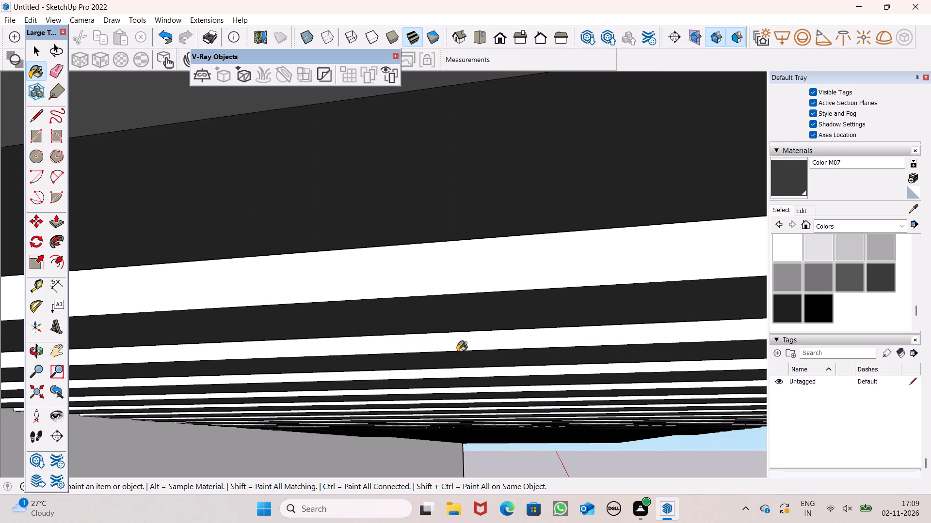
Apply Color M07 to the next five white slat sides along the roof overhang.
scroll(435, 323, down, 4)
click(426, 306)
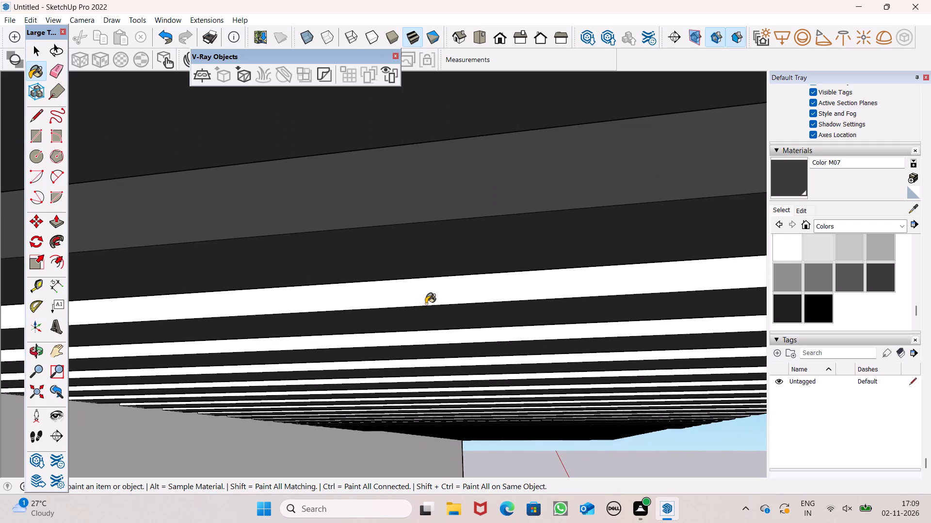
click(426, 302)
scroll(373, 296, down, 3)
scroll(396, 351, up, 6)
click(400, 306)
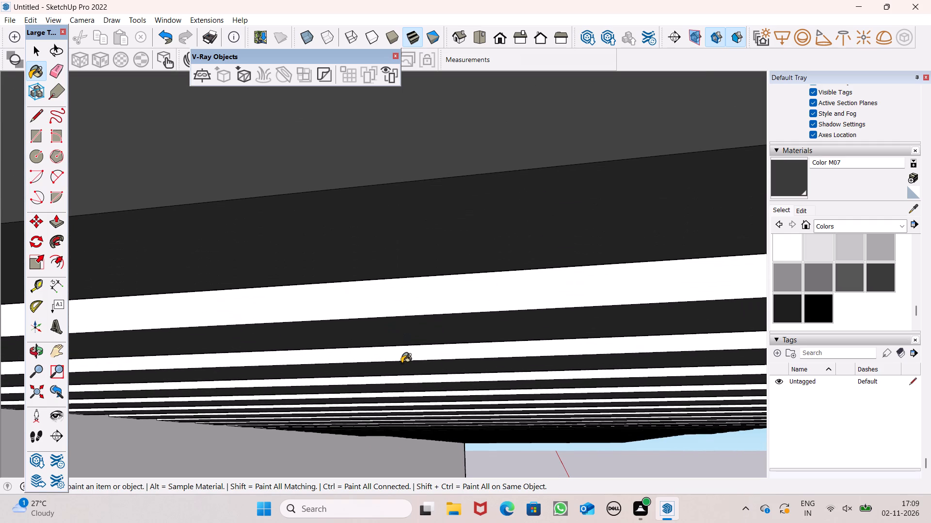
click(402, 355)
scroll(413, 382, up, 6)
click(413, 380)
scroll(441, 414, up, 6)
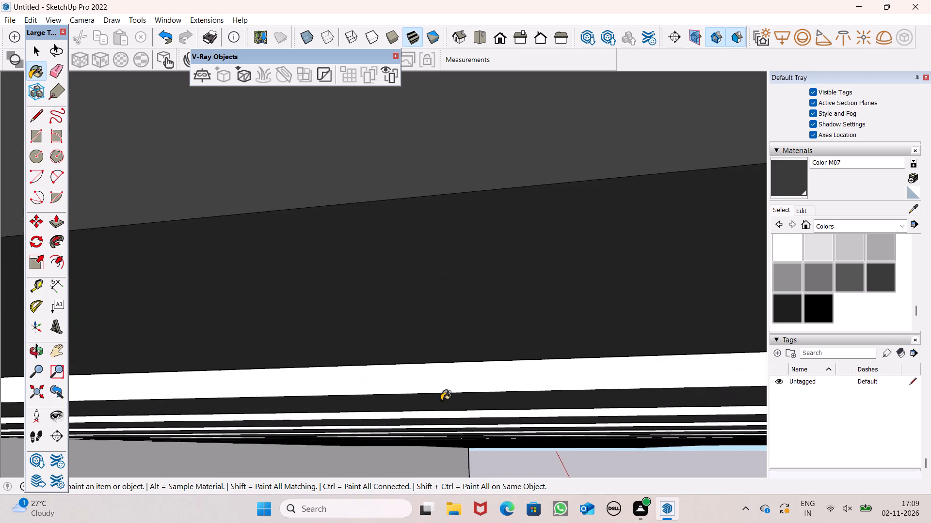
Paint the next four white slat sides under the roof overhang with Color M07.
click(437, 384)
scroll(410, 361, down, 4)
scroll(444, 430, up, 8)
scroll(439, 390, down, 3)
click(438, 390)
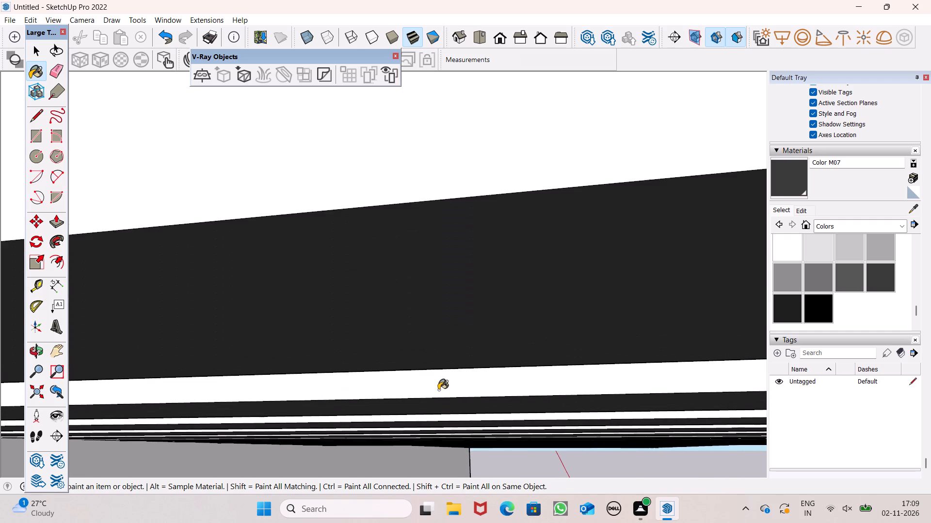
scroll(438, 390, down, 8)
click(428, 352)
scroll(441, 433, up, 5)
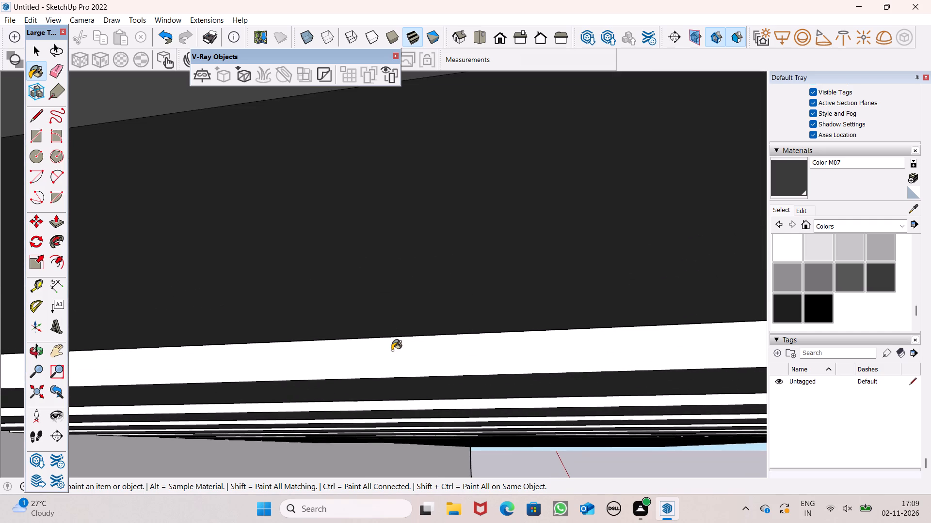
click(392, 350)
Apply Color M07 to three more white slat sides farther along the roof overhang.
scroll(419, 399, up, 5)
click(417, 406)
scroll(461, 442, up, 6)
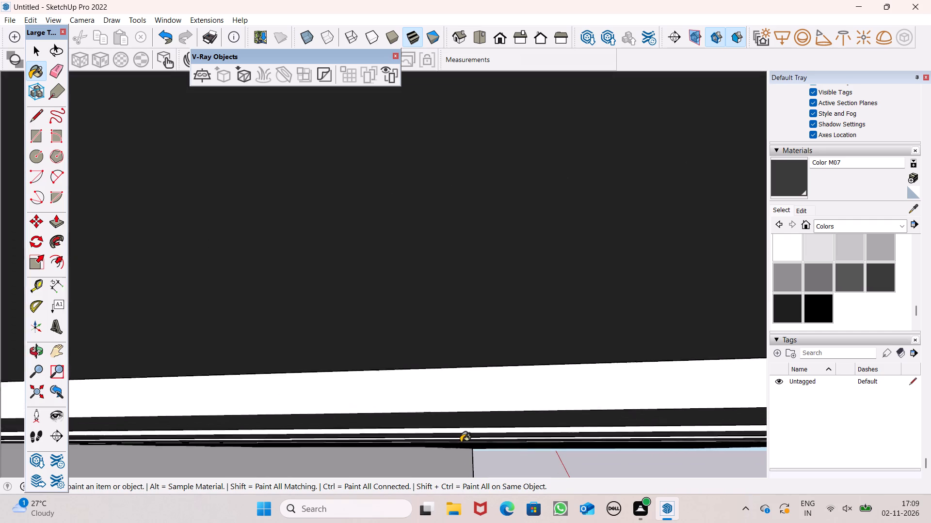
scroll(461, 442, up, 1)
scroll(461, 442, down, 3)
click(446, 419)
scroll(436, 426, up, 5)
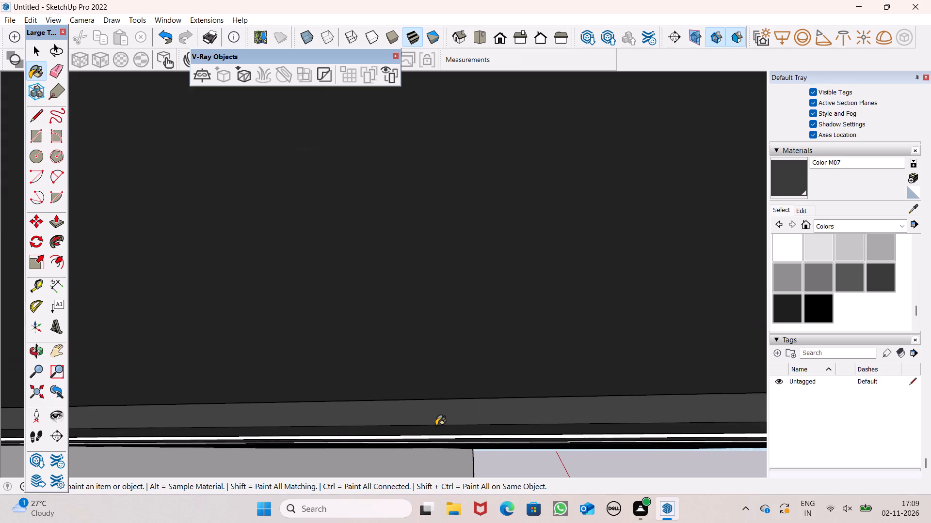
scroll(436, 426, up, 14)
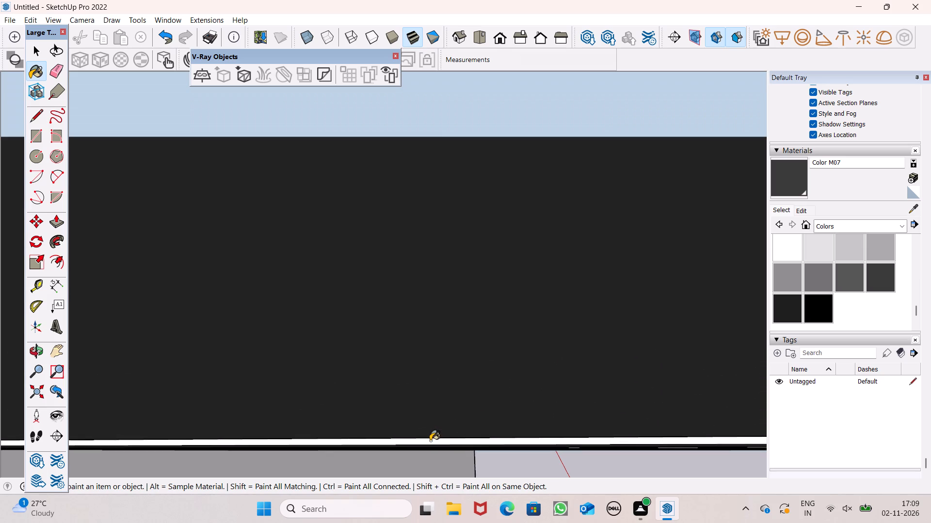
scroll(430, 441, up, 5)
click(430, 441)
Choose to renew McAfee in the expired antivirus protection notice.
scroll(430, 441, down, 4)
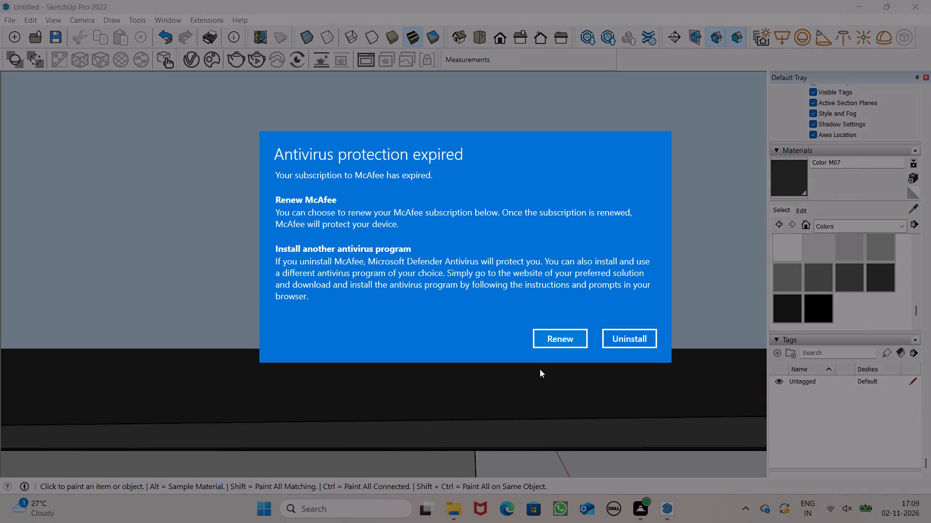
click(549, 343)
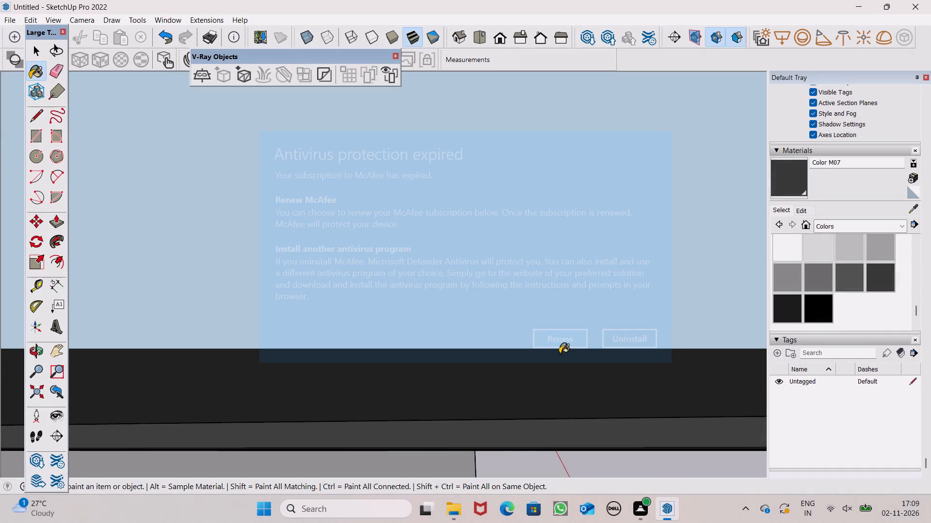
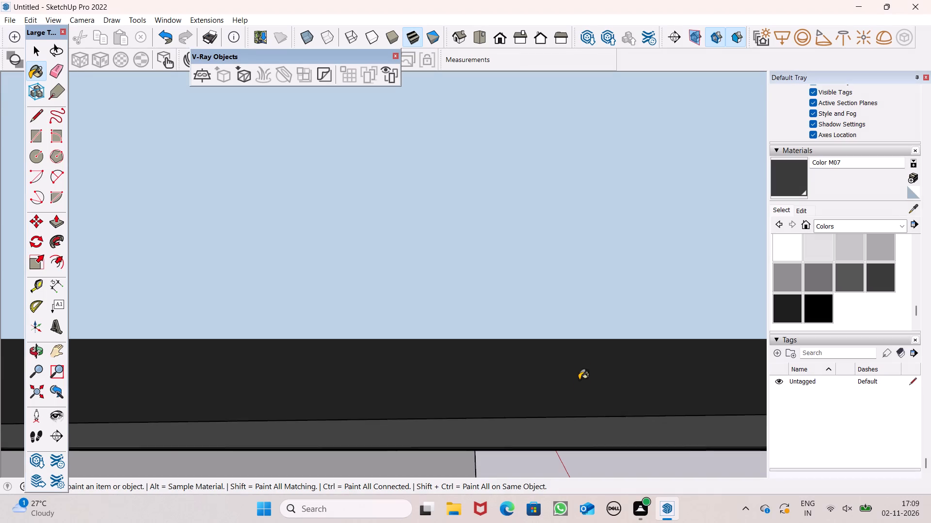
Paint the unpainted side faces of the nearest slats under the roof overhang with Color M07.
scroll(494, 345, down, 5)
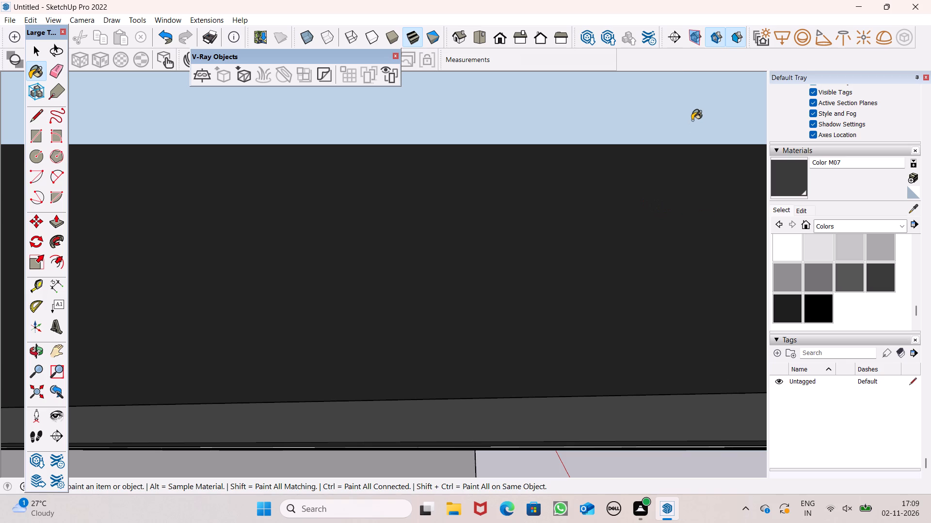
scroll(550, 177, down, 17)
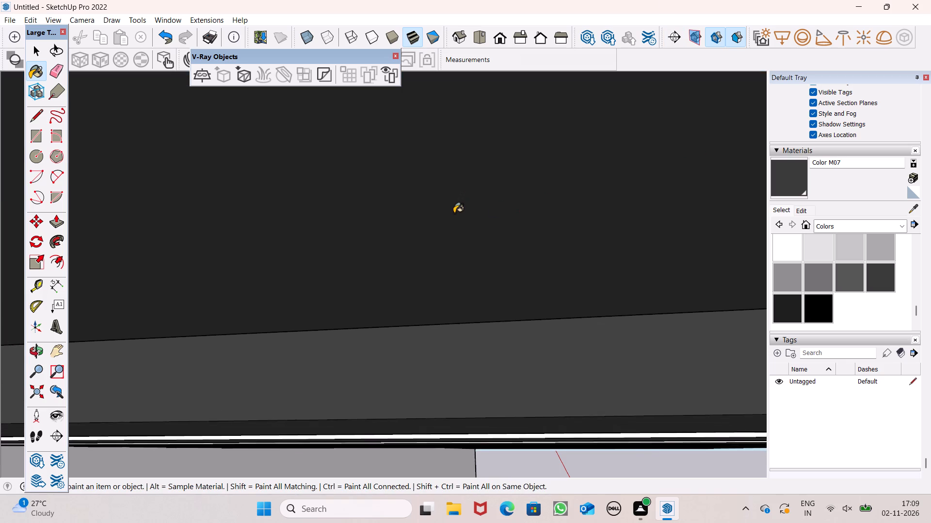
scroll(454, 213, down, 20)
scroll(454, 213, down, 2)
scroll(401, 203, down, 8)
scroll(435, 232, down, 8)
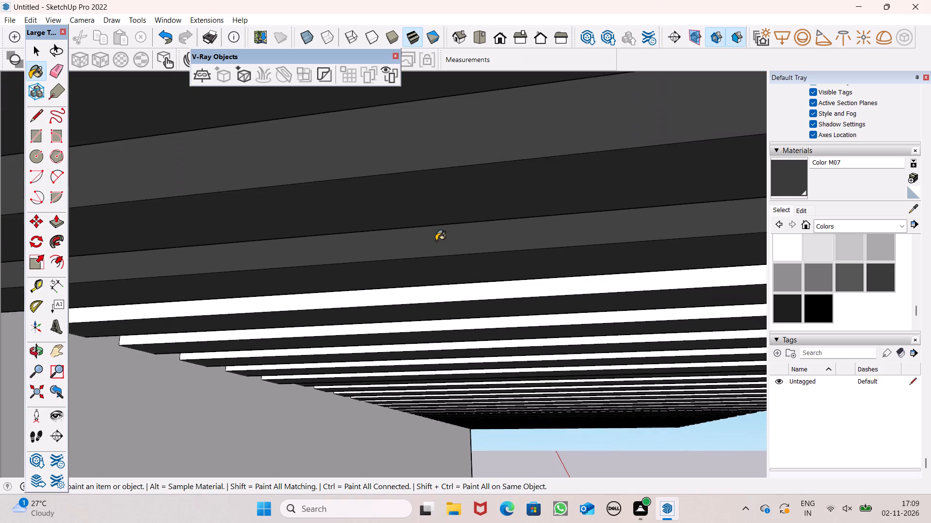
scroll(436, 241, down, 14)
middle_drag(497, 317, 363, 314)
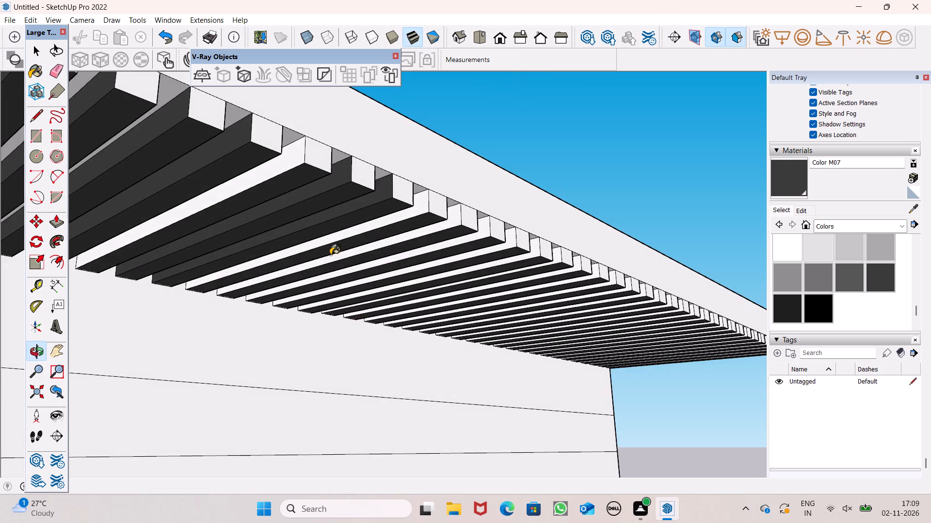
scroll(279, 171, up, 5)
click(266, 150)
scroll(265, 165, down, 3)
scroll(329, 177, up, 6)
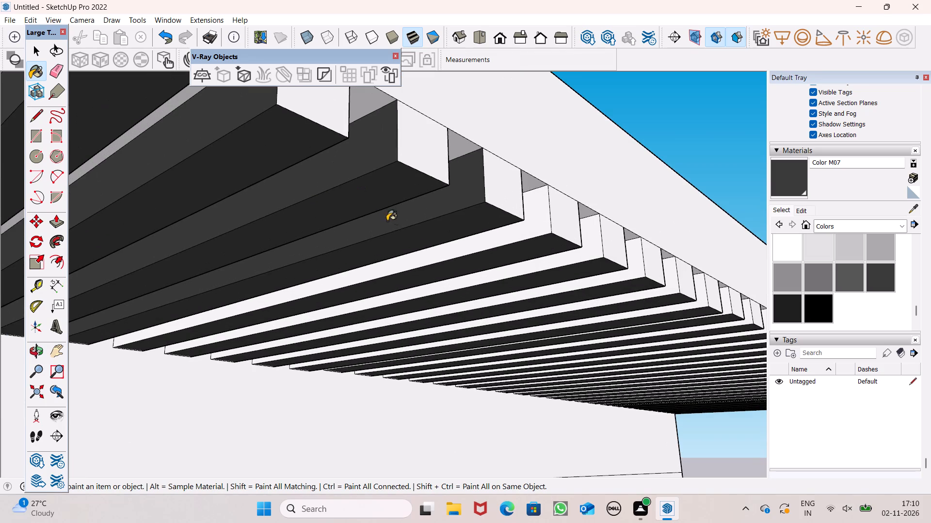
click(461, 251)
scroll(340, 230, down, 7)
scroll(462, 239, up, 7)
click(459, 239)
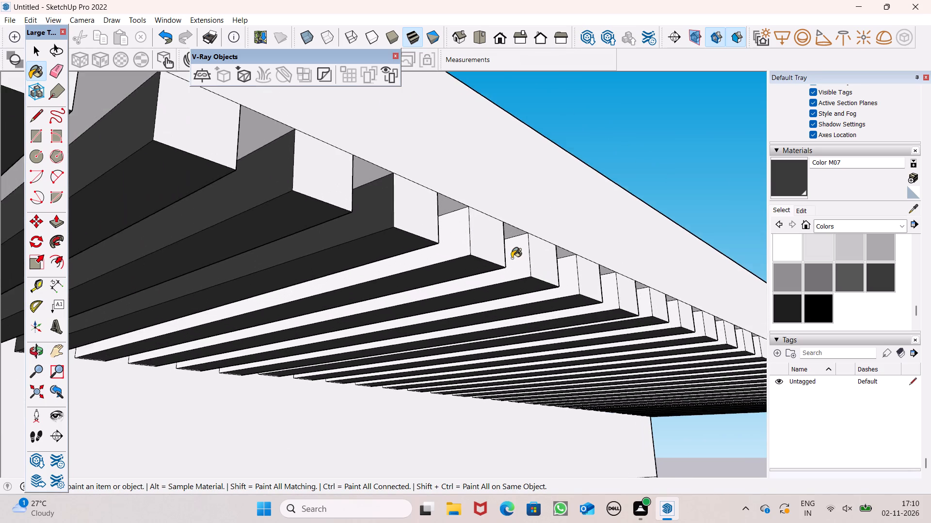
Apply Color M07 to the white side faces of the following slats under the overhang.
scroll(512, 258, up, 8)
click(512, 261)
scroll(357, 276, down, 7)
scroll(500, 297, up, 7)
click(527, 291)
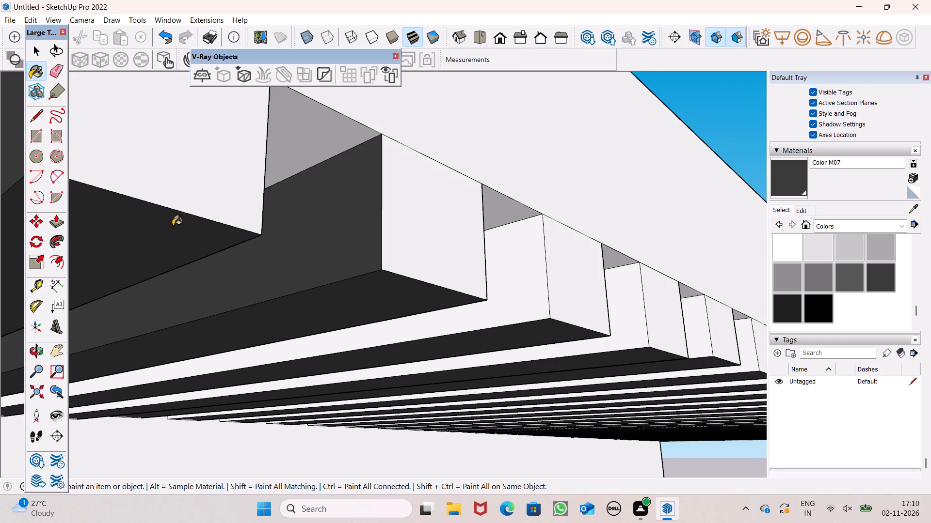
scroll(173, 226, down, 7)
scroll(481, 321, up, 5)
click(479, 286)
Find the slat side face still left white along the overhang's underside and paint it with Color M07.
scroll(378, 283, down, 3)
scroll(305, 255, down, 2)
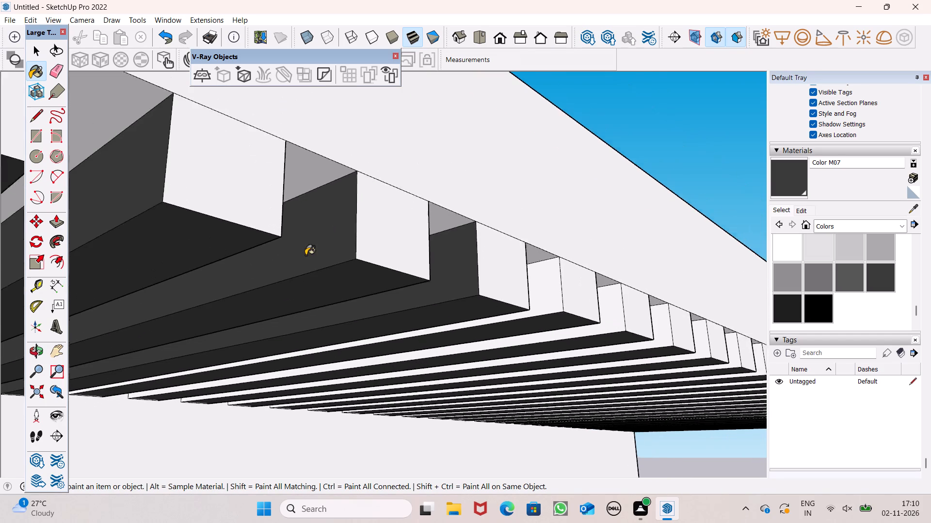
scroll(305, 255, down, 4)
middle_drag(343, 268, 74, 114)
scroll(440, 326, down, 5)
middle_drag(401, 320, 401, 325)
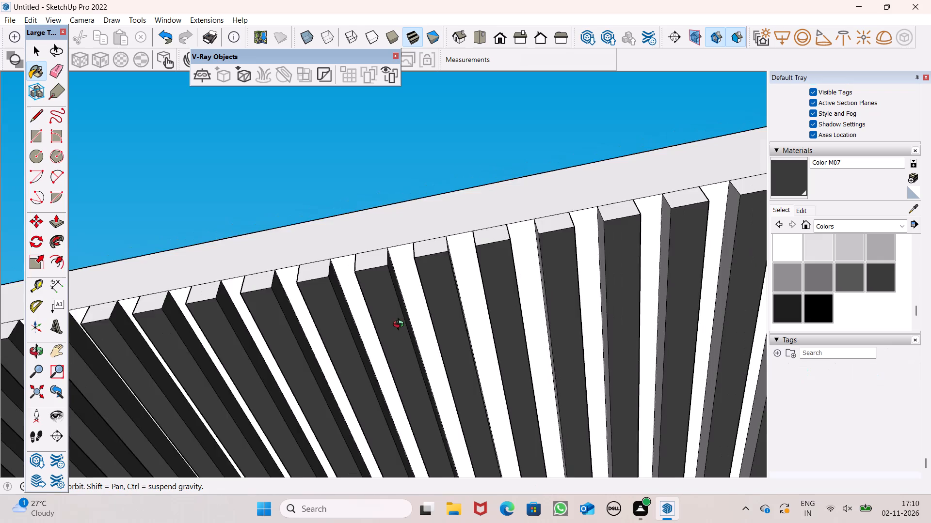
middle_drag(401, 325, 636, 421)
scroll(519, 336, down, 7)
scroll(361, 299, down, 2)
middle_drag(354, 312, 540, 348)
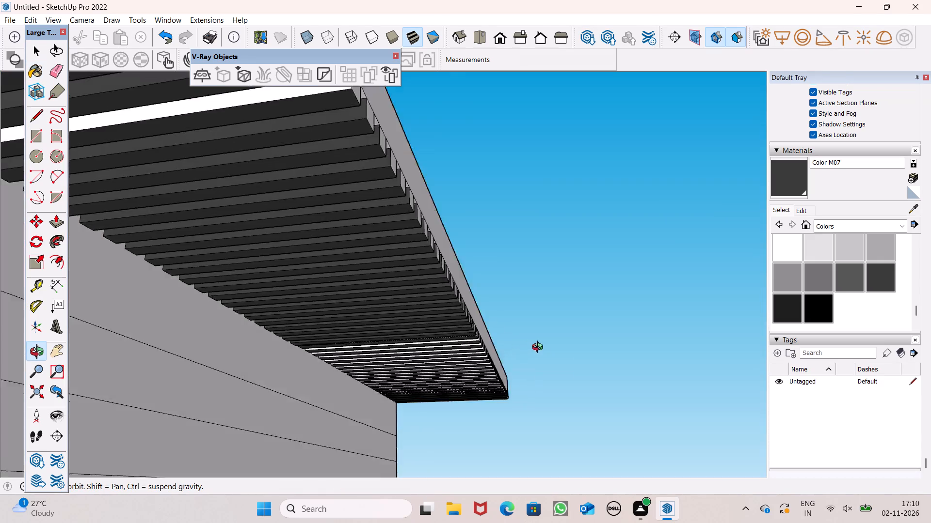
middle_drag(540, 348, 557, 374)
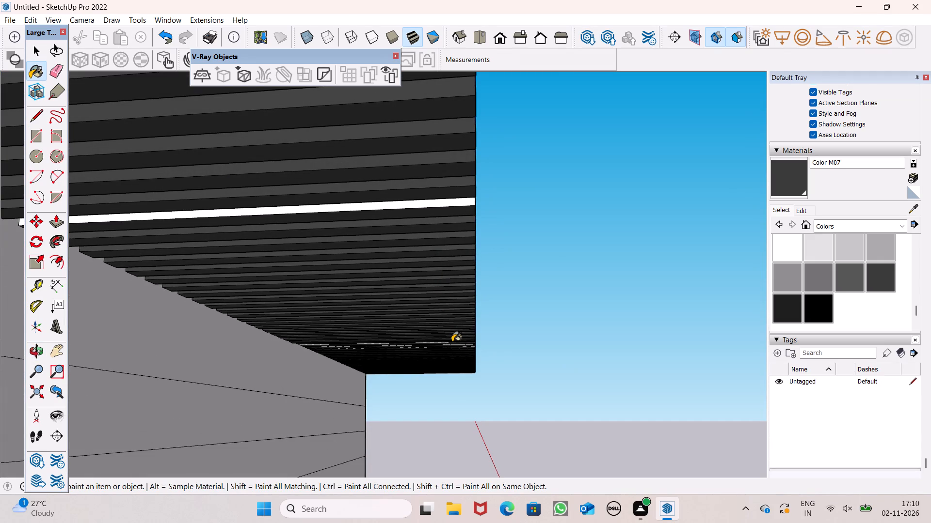
scroll(445, 361, down, 1)
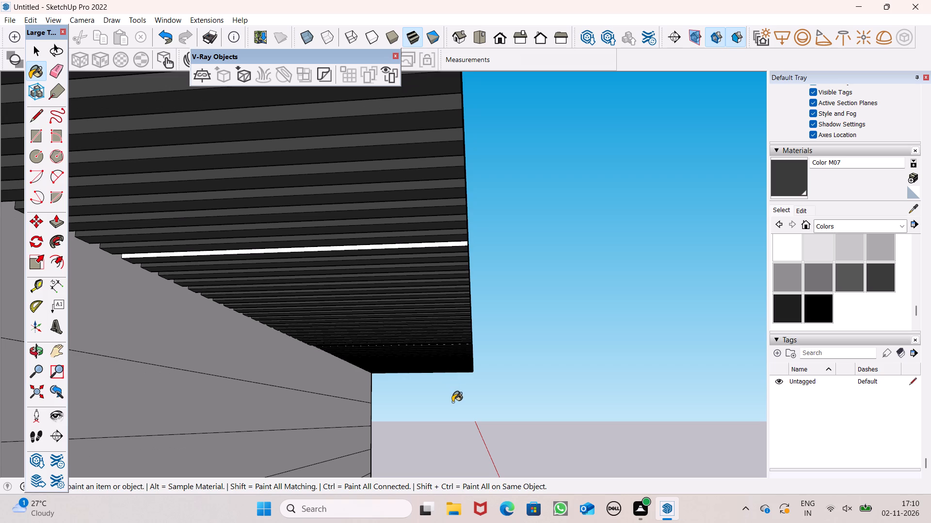
middle_drag(450, 405, 433, 424)
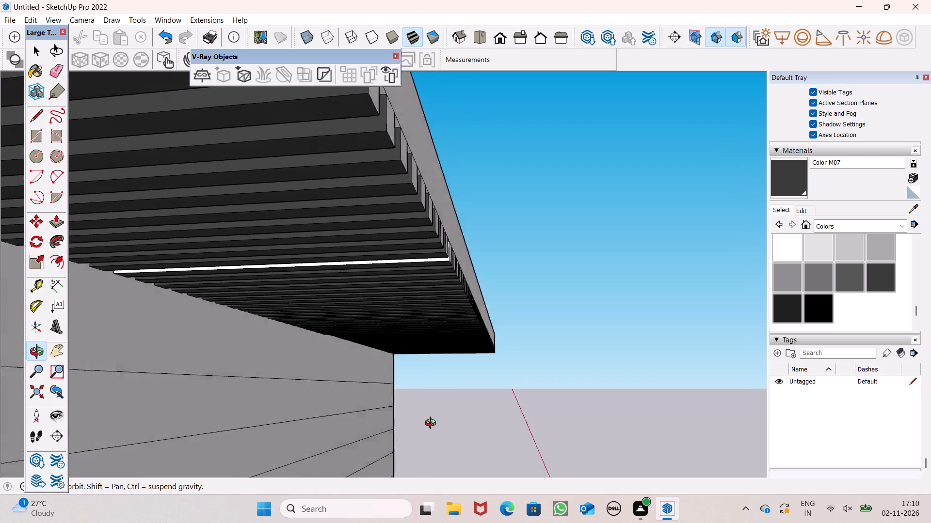
middle_drag(433, 424, 432, 427)
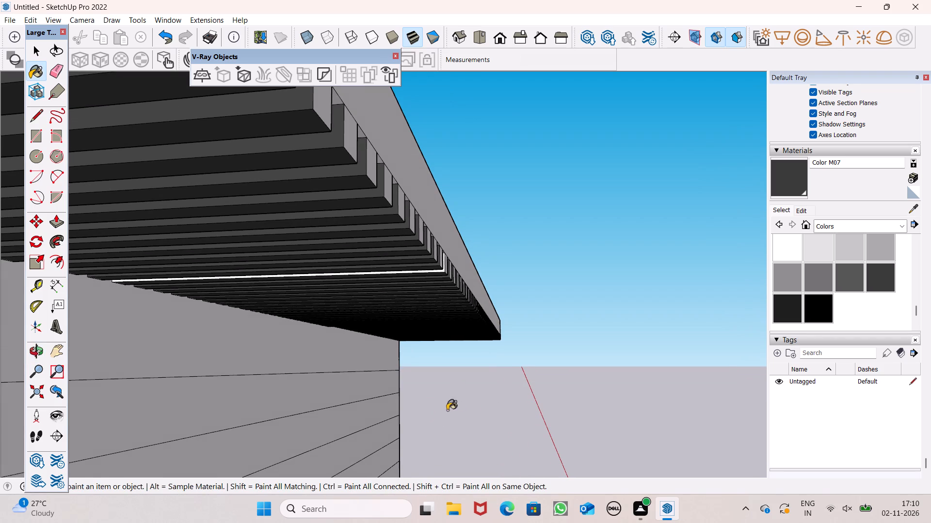
scroll(372, 282, up, 7)
scroll(460, 292, up, 7)
click(486, 234)
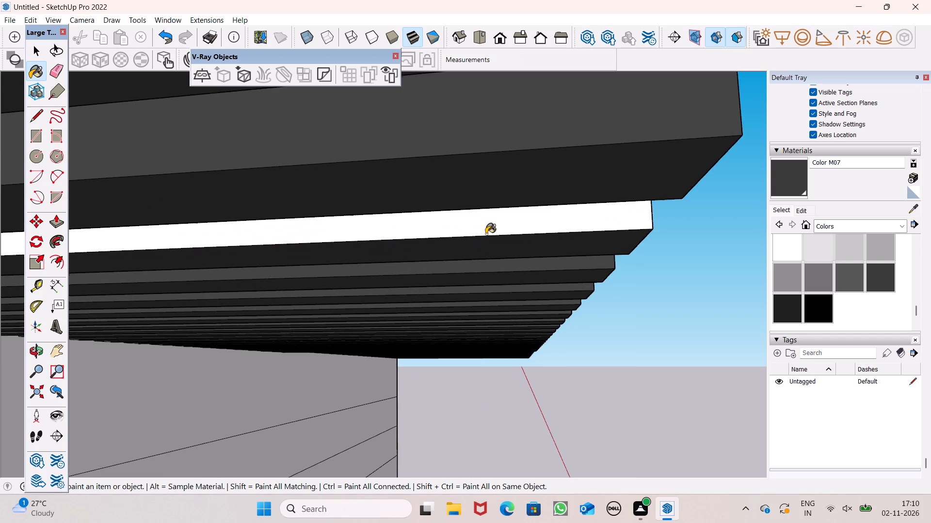
Paint the end faces of the first slats at the roof's corner, below the fascia, with Color M07.
scroll(487, 233, down, 15)
scroll(486, 223, down, 15)
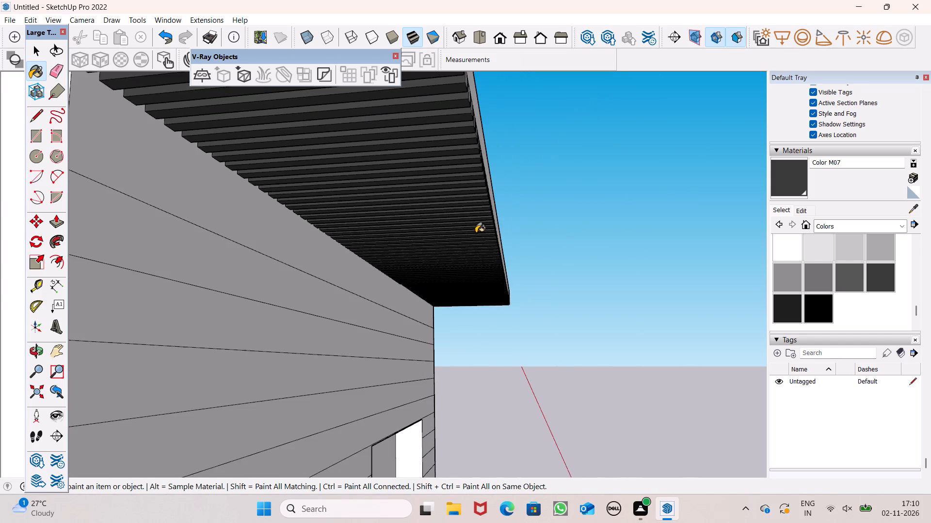
middle_drag(475, 233, 396, 292)
scroll(543, 215, down, 7)
scroll(198, 326, up, 3)
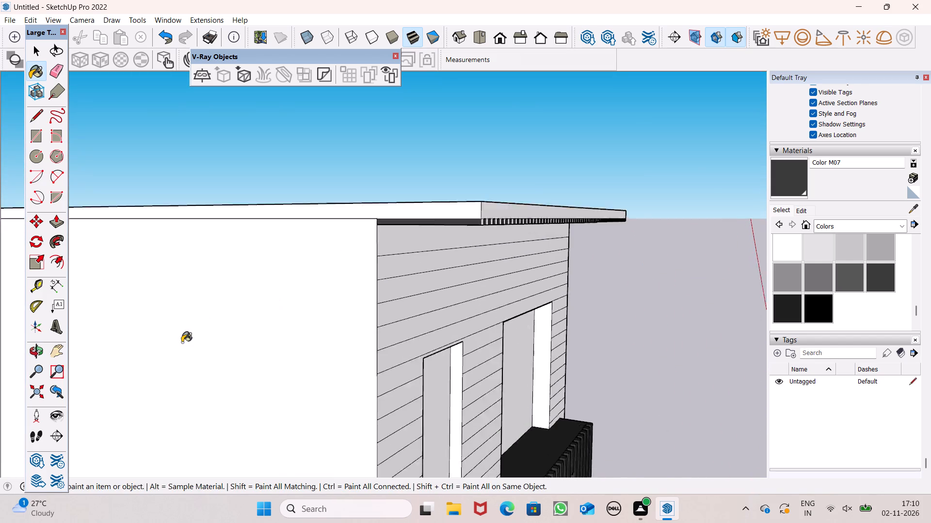
scroll(182, 342, up, 2)
scroll(700, 121, up, 6)
middle_drag(683, 132, 611, 186)
scroll(498, 274, down, 5)
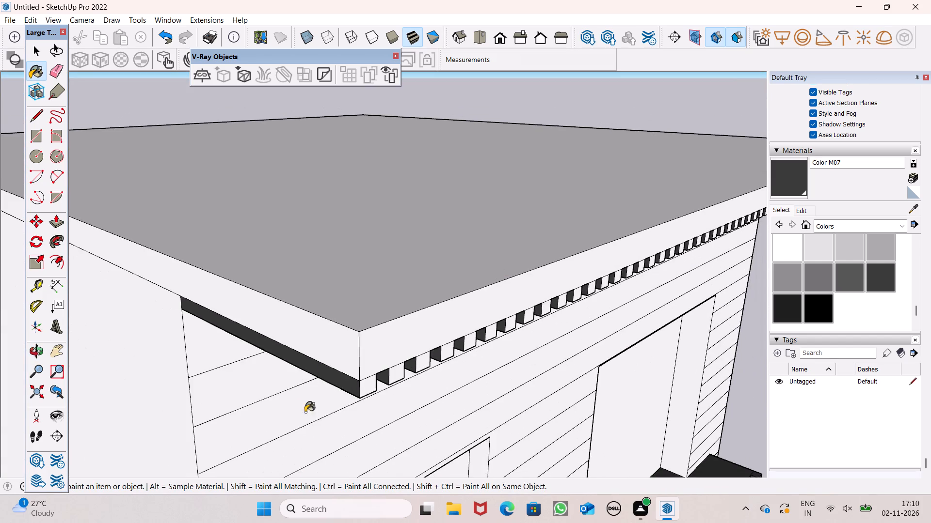
scroll(412, 437, up, 5)
click(181, 207)
click(295, 196)
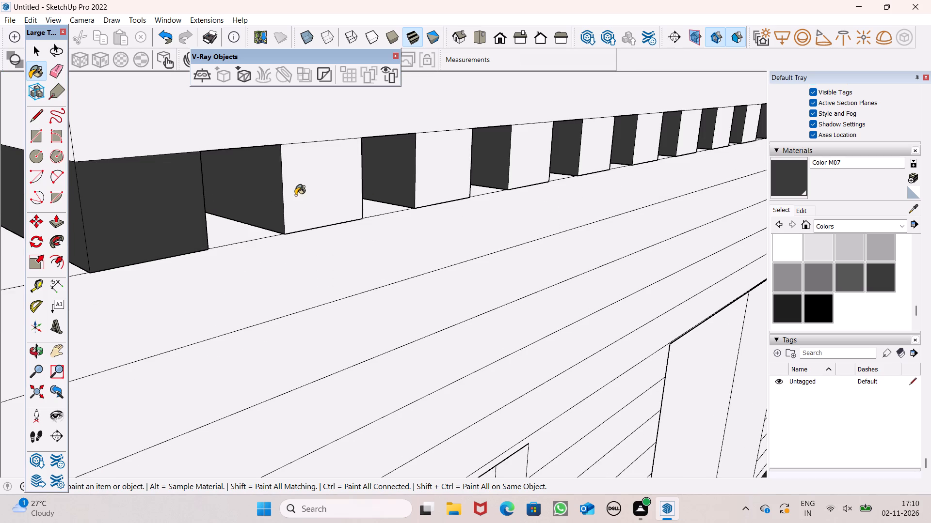
Paint the white end faces of the slats just beyond the corner ones with Color M07.
click(429, 187)
middle_drag(460, 219, 412, 228)
scroll(449, 220, up, 1)
drag(380, 179, 374, 179)
click(249, 179)
scroll(378, 171, down, 6)
click(183, 204)
scroll(421, 191, up, 4)
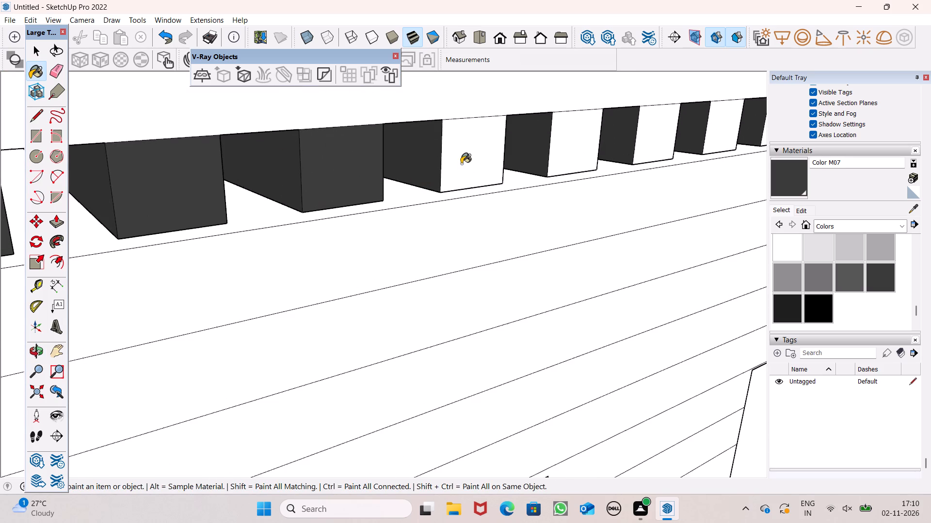
click(462, 164)
scroll(335, 161, down, 7)
scroll(464, 154, up, 6)
click(470, 151)
Extend the Color M07 finish to the next group of white slat end faces below the fascia.
scroll(266, 166, down, 5)
scroll(446, 177, up, 4)
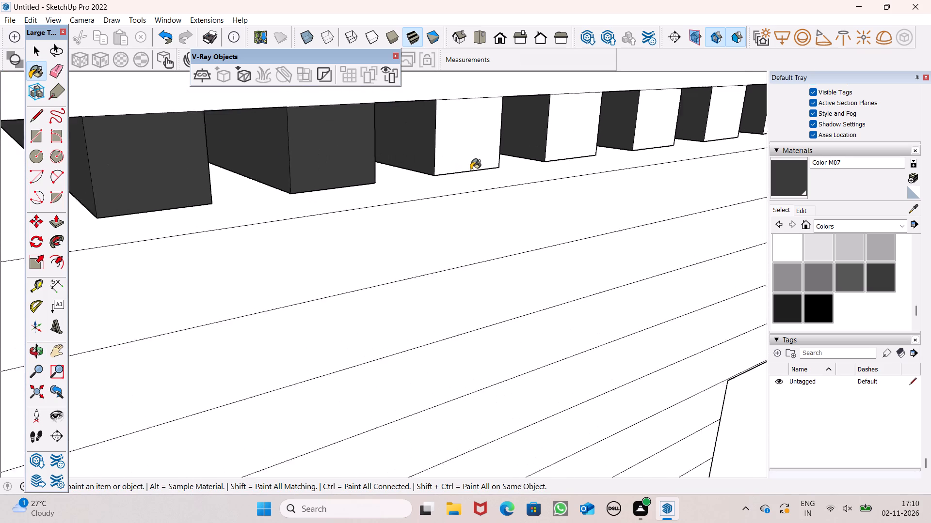
scroll(471, 169, up, 2)
click(458, 154)
scroll(204, 211, down, 4)
scroll(360, 197, up, 5)
click(348, 149)
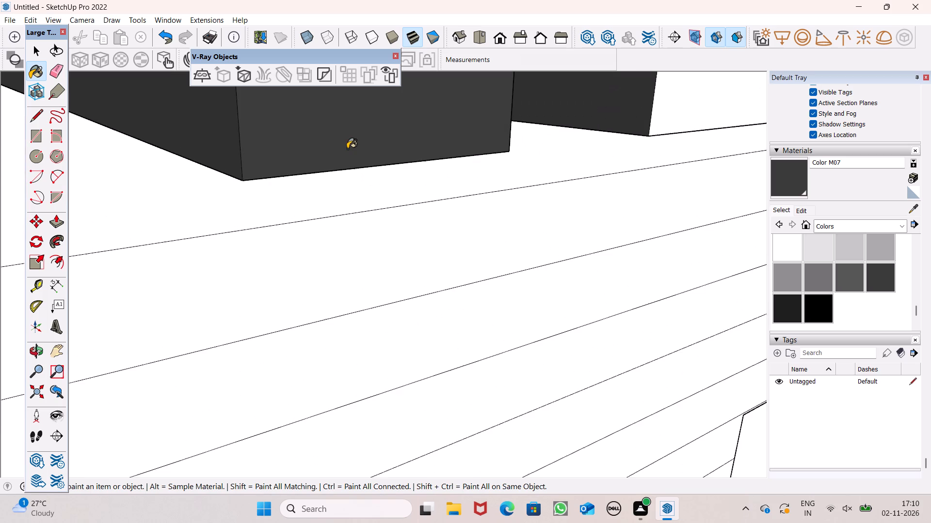
scroll(345, 149, down, 7)
click(526, 116)
scroll(433, 154, down, 8)
scroll(463, 196, up, 6)
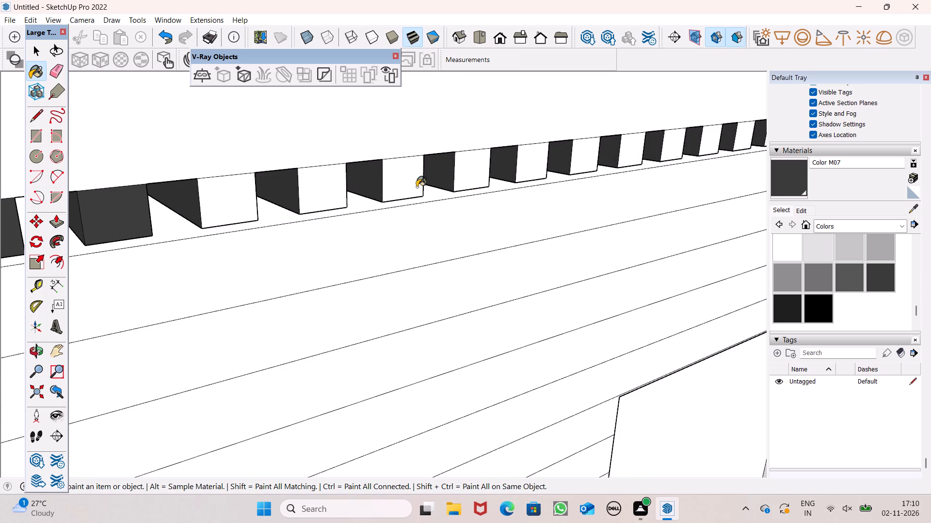
click(384, 172)
click(223, 171)
click(239, 167)
click(104, 193)
Paint the white slat end faces approaching the large wall opening with Color M07, one after another.
scroll(344, 181, down, 6)
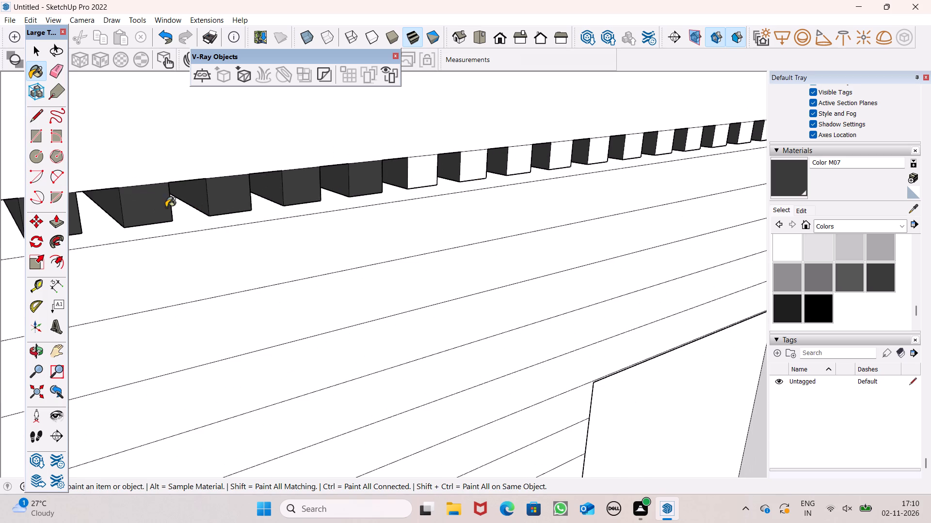
scroll(498, 182, up, 4)
click(437, 153)
click(202, 160)
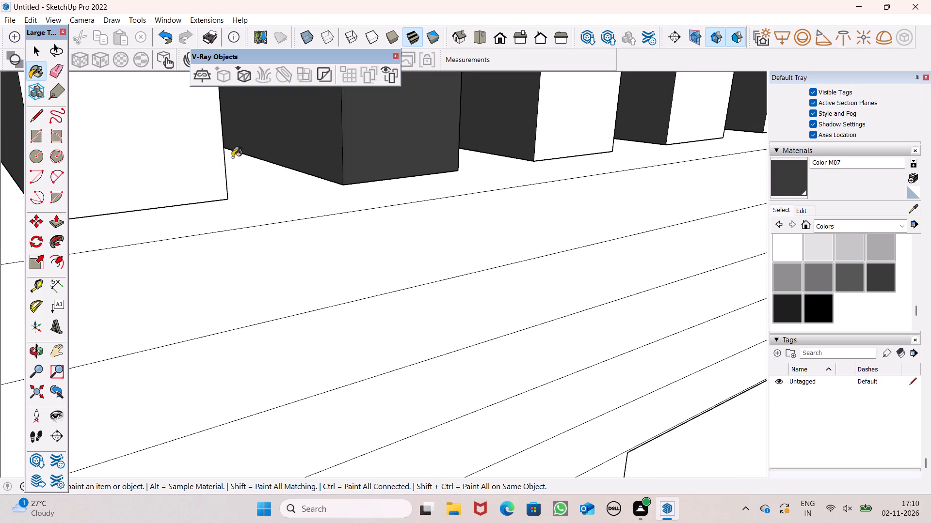
scroll(341, 177, down, 6)
scroll(443, 173, up, 5)
drag(431, 162, 438, 161)
click(500, 157)
scroll(310, 258, down, 5)
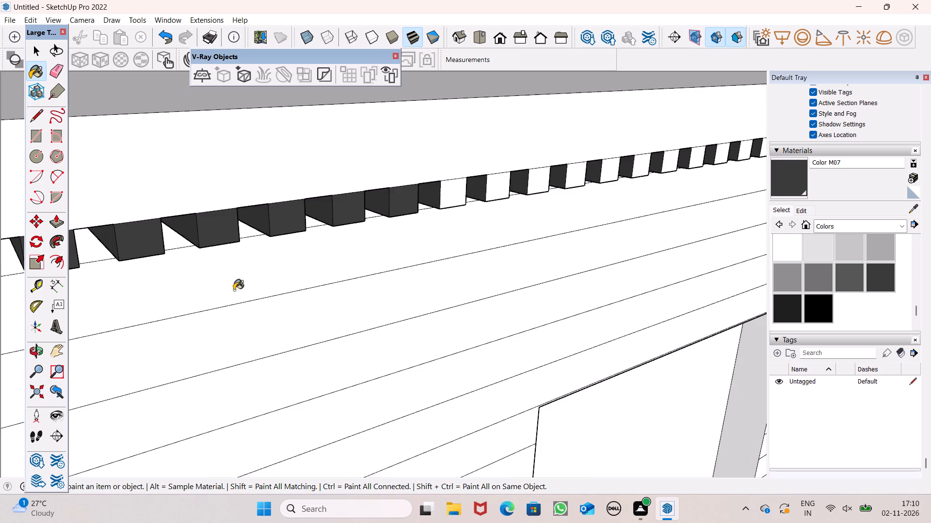
scroll(370, 232, up, 6)
click(421, 207)
scroll(329, 285, down, 6)
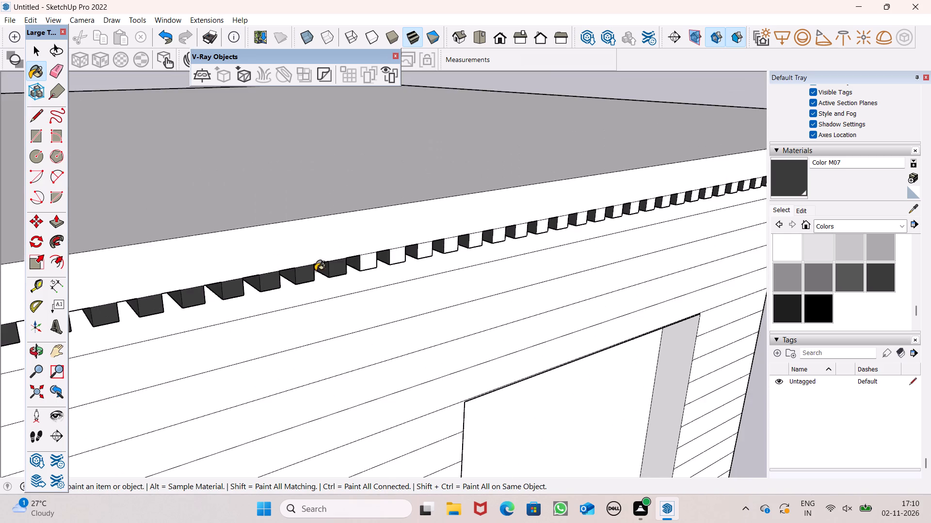
scroll(334, 269, up, 8)
click(403, 267)
Apply Color M07 to the next white slat end faces beneath the roof edge, including any skipped ones.
scroll(268, 318, down, 5)
scroll(294, 299, up, 7)
scroll(367, 289, up, 2)
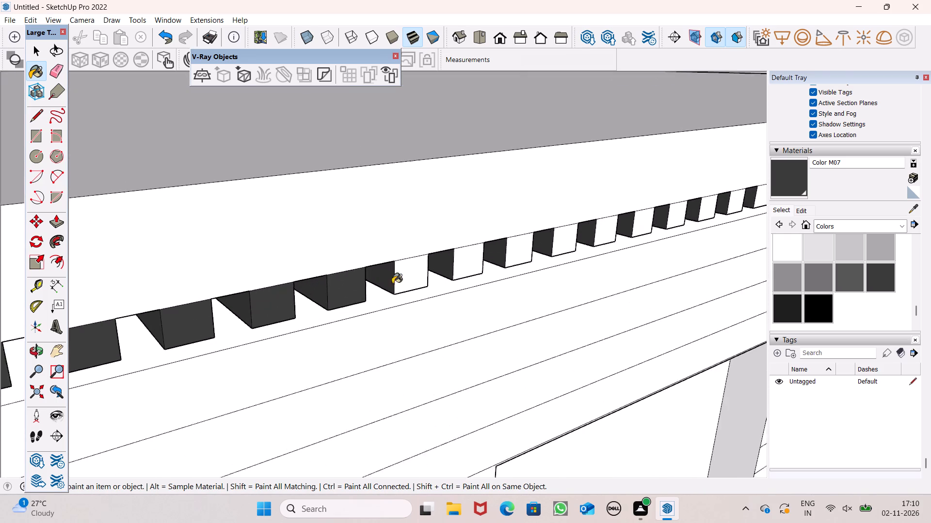
scroll(392, 284, up, 4)
click(416, 282)
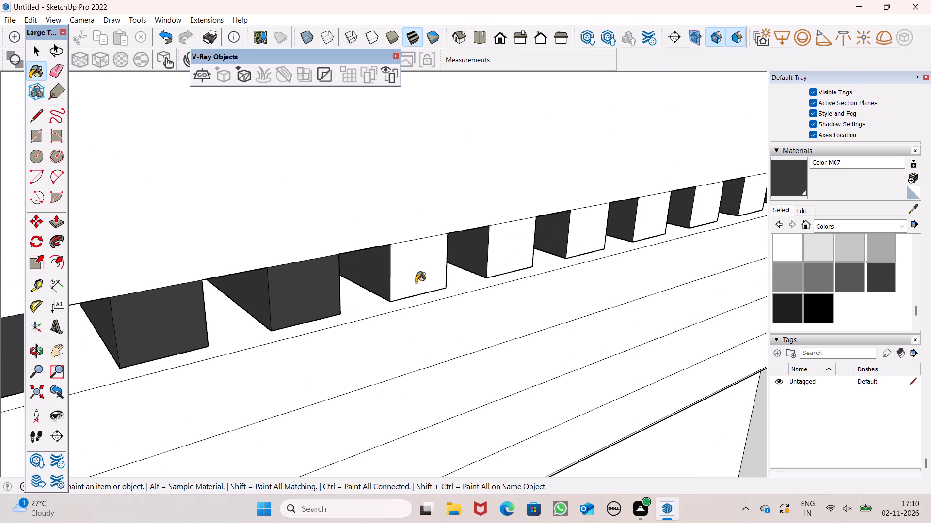
scroll(352, 237, down, 5)
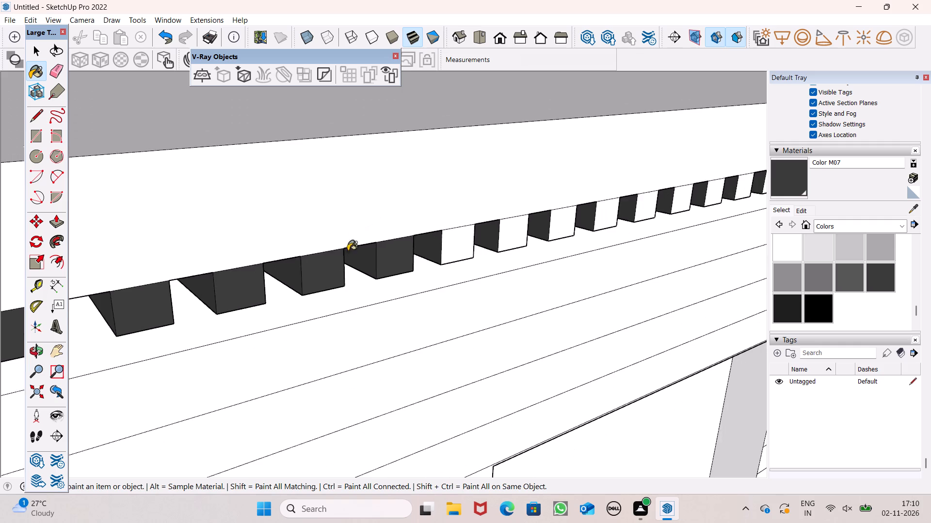
scroll(346, 270, down, 4)
scroll(450, 248, up, 7)
click(401, 256)
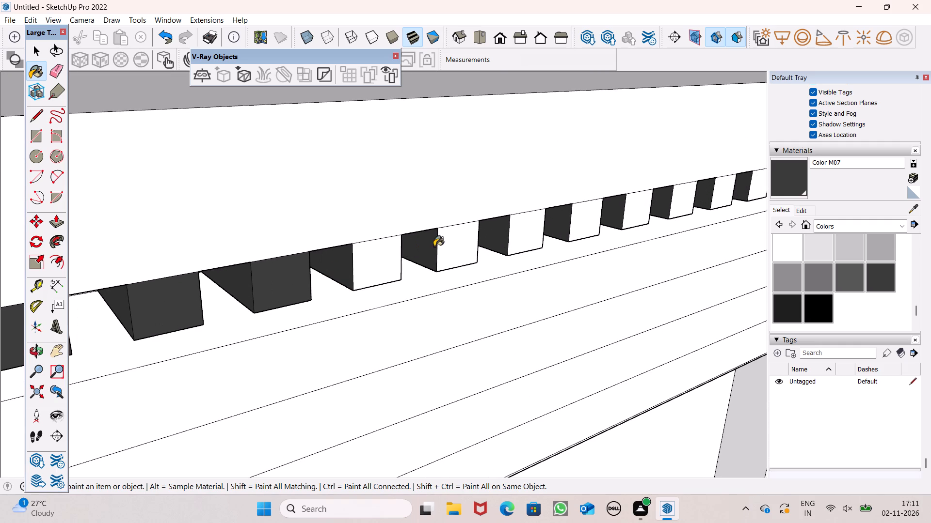
click(434, 244)
click(449, 246)
click(374, 261)
Paint the next run of white slat end faces below the fascia with Color M07, one after another.
scroll(543, 229, up, 1)
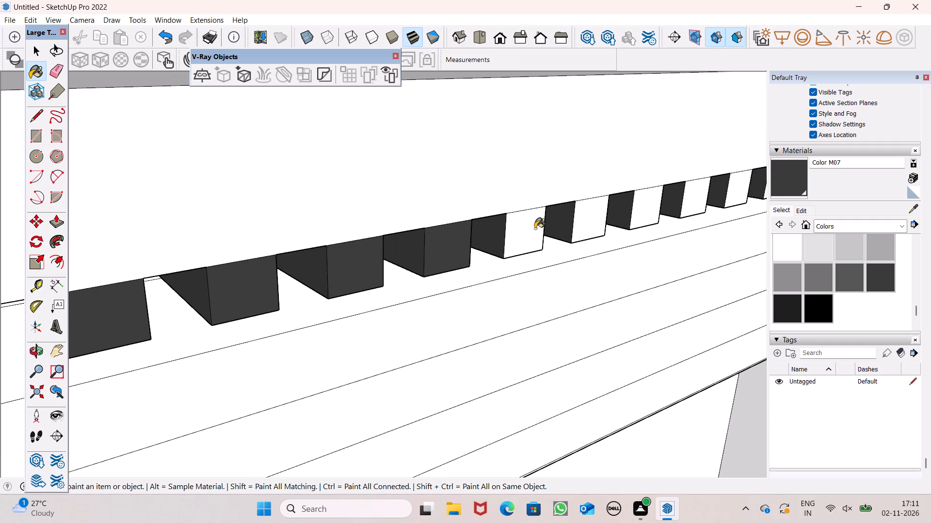
click(535, 229)
scroll(385, 249, down, 4)
scroll(474, 238, up, 6)
click(552, 224)
scroll(358, 236, down, 5)
scroll(571, 212, up, 6)
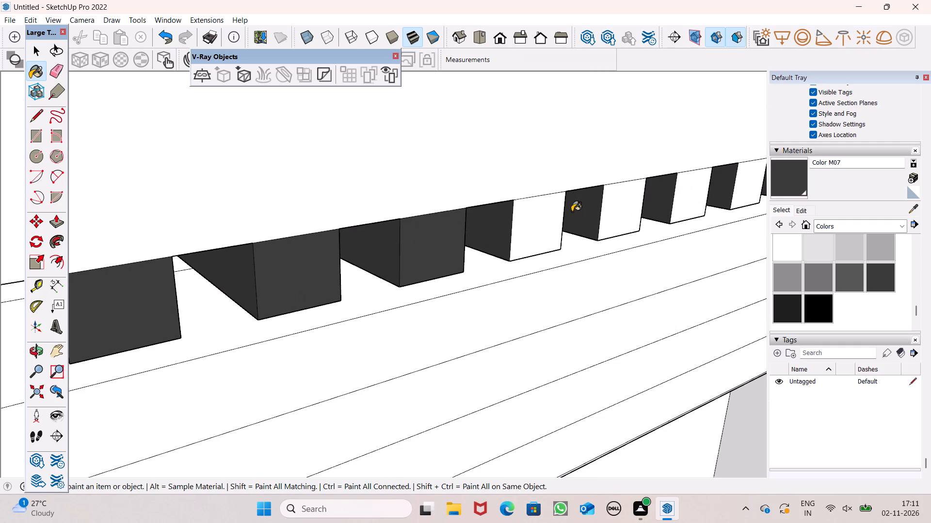
click(524, 216)
scroll(408, 246, down, 3)
scroll(549, 218, up, 5)
click(601, 212)
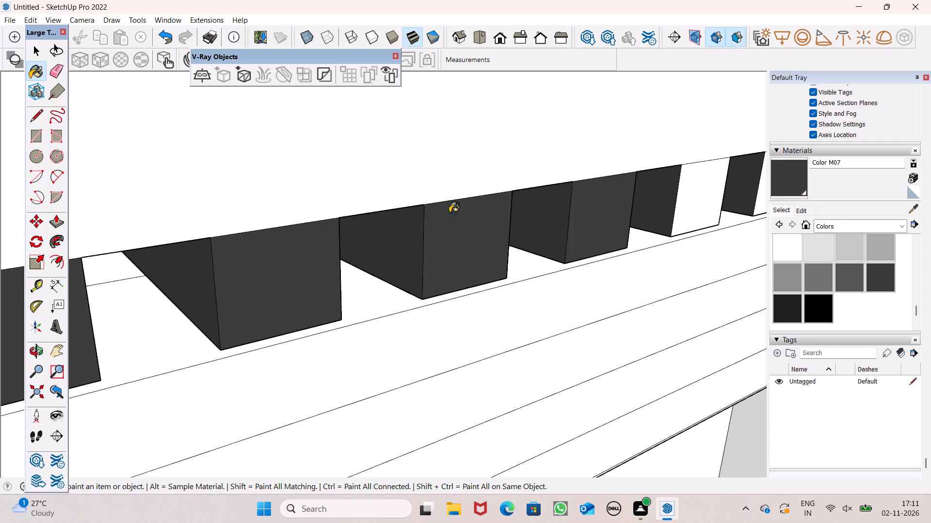
Continue applying Color M07 to the following white slat end faces above the large wall opening.
scroll(389, 226, down, 6)
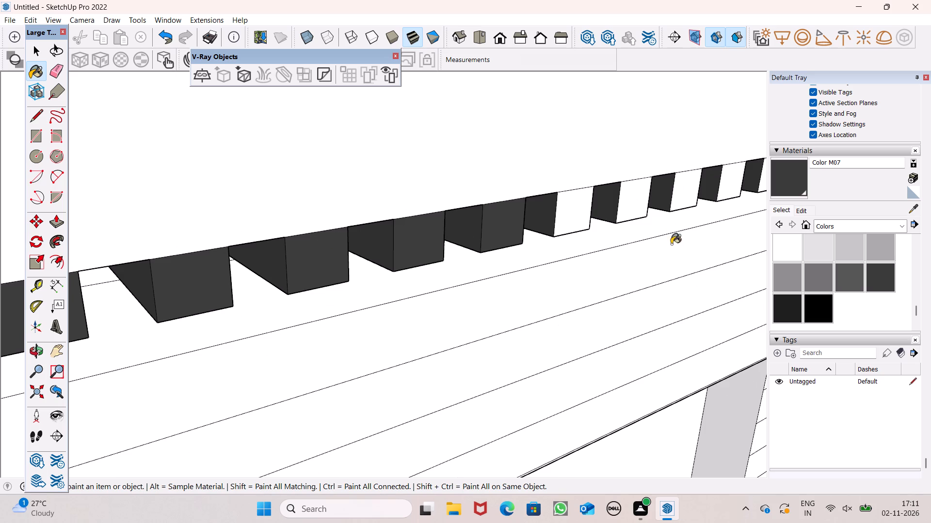
scroll(581, 215, up, 6)
click(567, 214)
click(671, 201)
scroll(508, 244, down, 7)
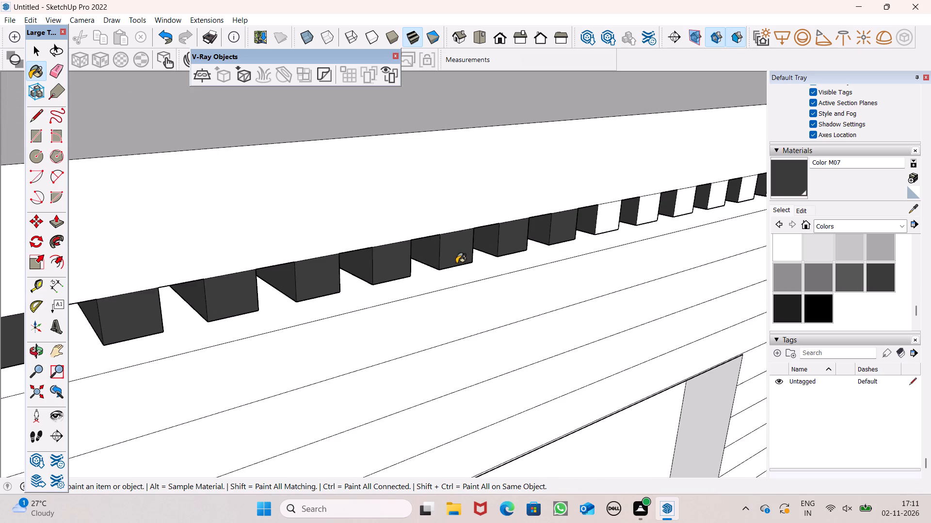
scroll(569, 234, up, 6)
click(633, 215)
scroll(409, 225, down, 7)
scroll(473, 222, up, 7)
scroll(546, 231, down, 5)
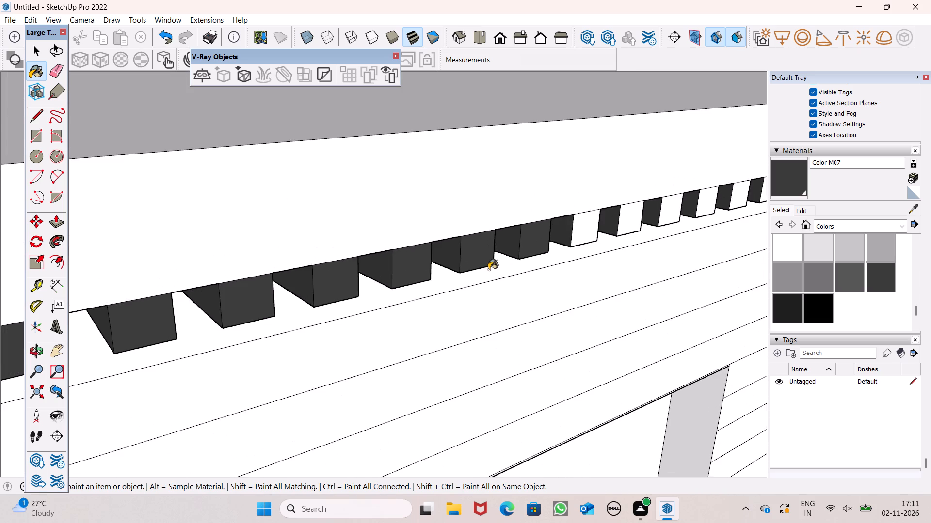
scroll(578, 235, up, 6)
click(581, 234)
Cover the next white slat end faces with Color M07, working along the fascia toward the far roof corner.
scroll(368, 256, down, 6)
scroll(444, 246, up, 6)
click(618, 227)
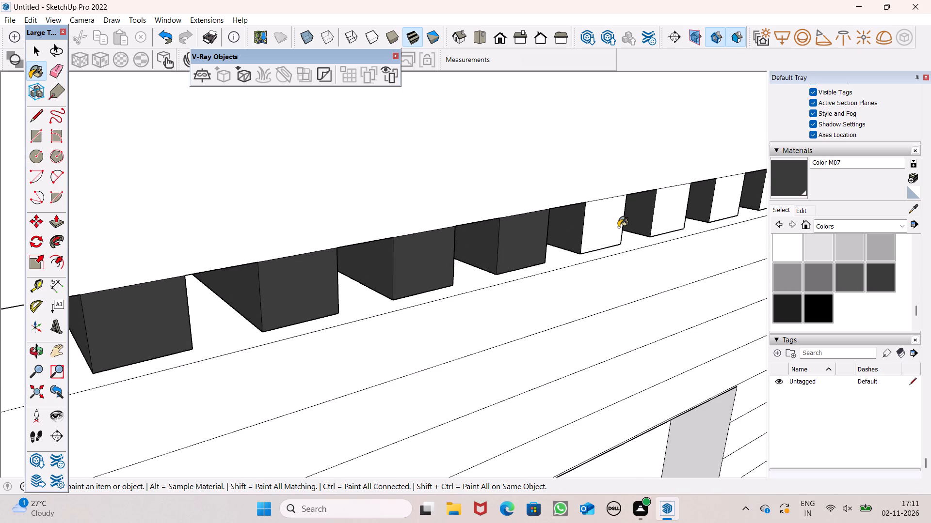
scroll(329, 256, down, 6)
scroll(468, 242, up, 1)
scroll(600, 237, up, 5)
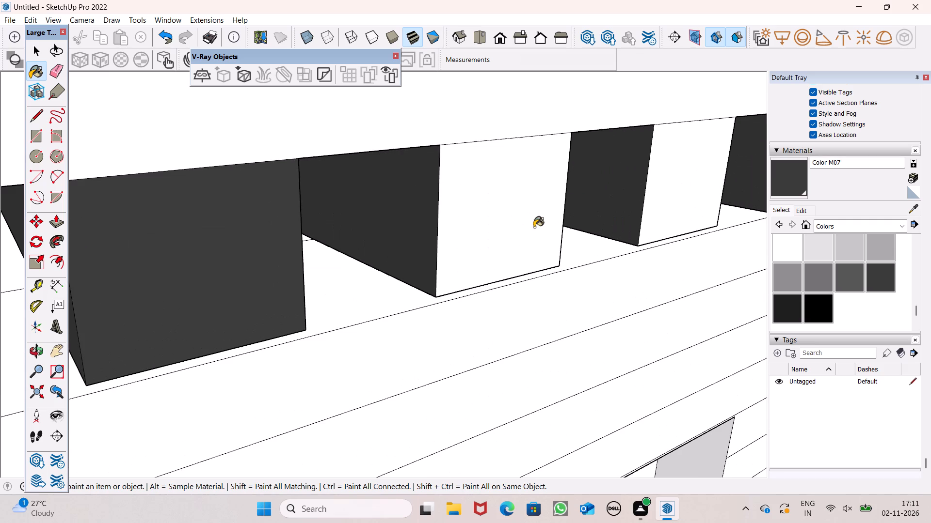
click(534, 227)
scroll(336, 283, down, 8)
scroll(485, 238, up, 5)
click(315, 307)
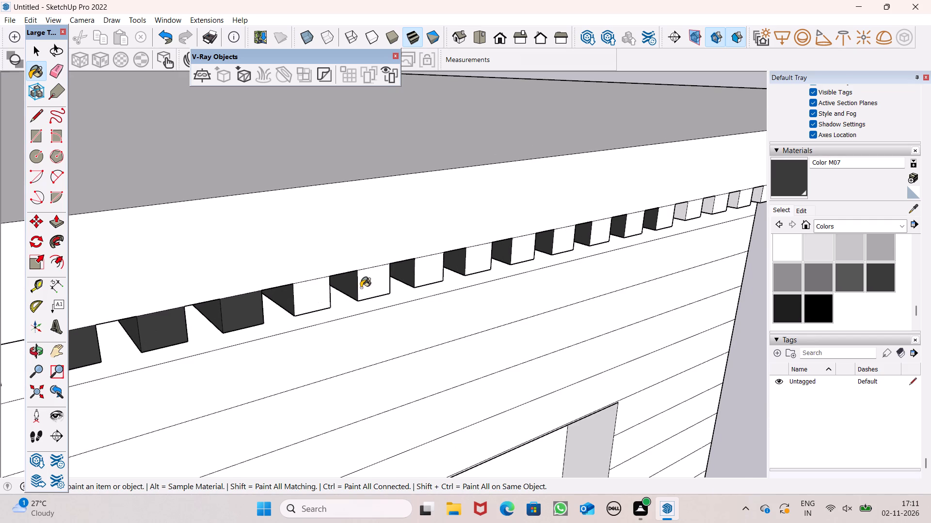
scroll(367, 286, up, 5)
click(369, 283)
click(448, 269)
click(534, 248)
Paint the remaining white end faces of the slats whose sides are already dark with Color M07.
scroll(465, 272, down, 6)
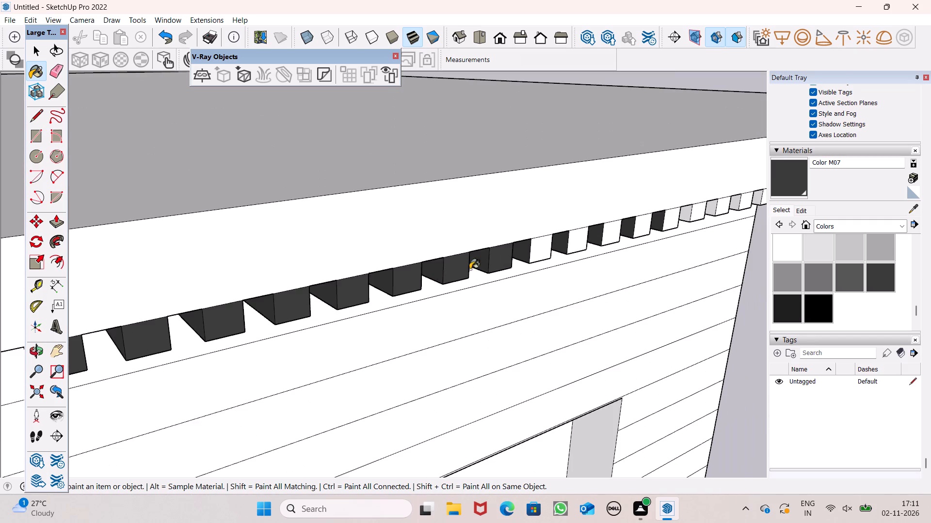
scroll(589, 245, up, 6)
click(464, 262)
click(574, 239)
scroll(356, 268, down, 5)
scroll(451, 260, up, 4)
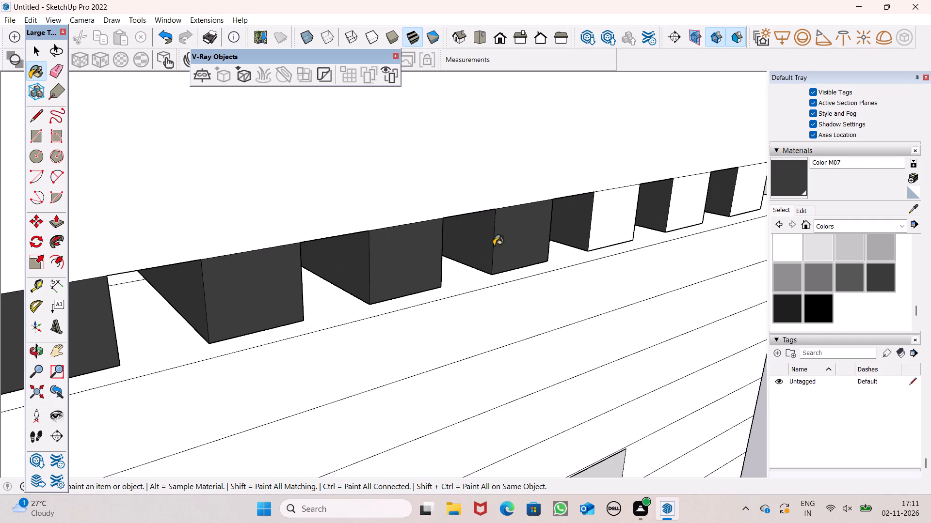
scroll(494, 246, up, 1)
click(614, 221)
scroll(479, 259, down, 6)
scroll(573, 242, up, 5)
click(539, 245)
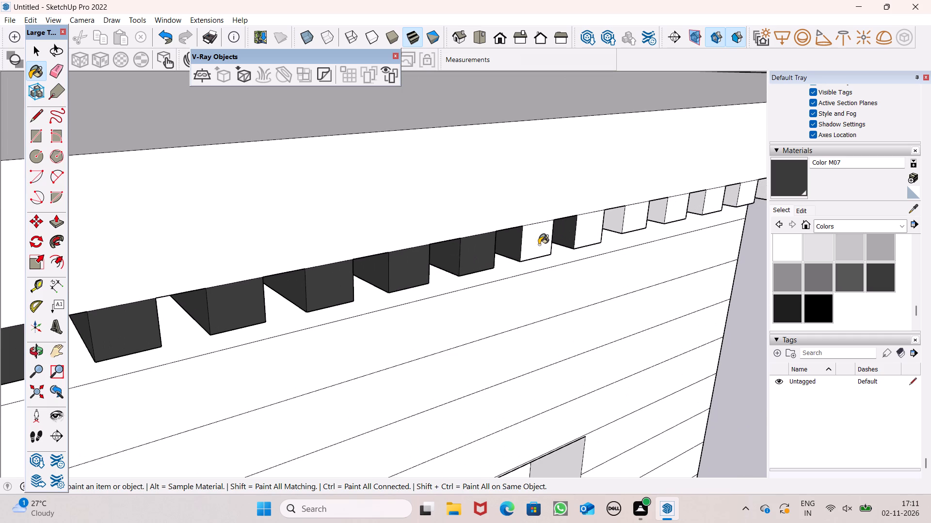
click(595, 232)
Paint both the light grey side faces and white end faces of the next slats with Color M07.
scroll(445, 271, down, 6)
scroll(569, 241, up, 8)
click(541, 238)
click(509, 247)
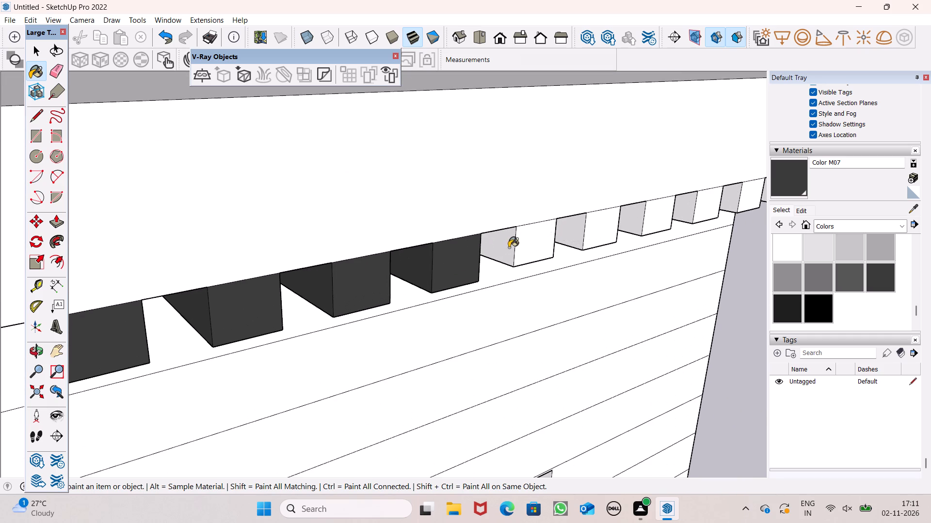
scroll(397, 272, down, 6)
scroll(527, 256, up, 6)
click(510, 245)
click(484, 240)
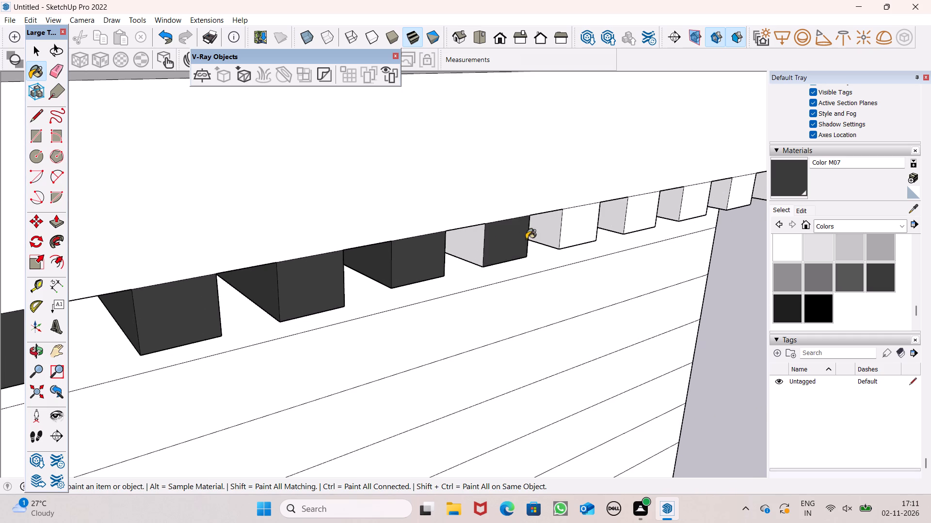
scroll(540, 233, up, 5)
click(554, 229)
click(588, 231)
click(411, 246)
scroll(411, 245, down, 2)
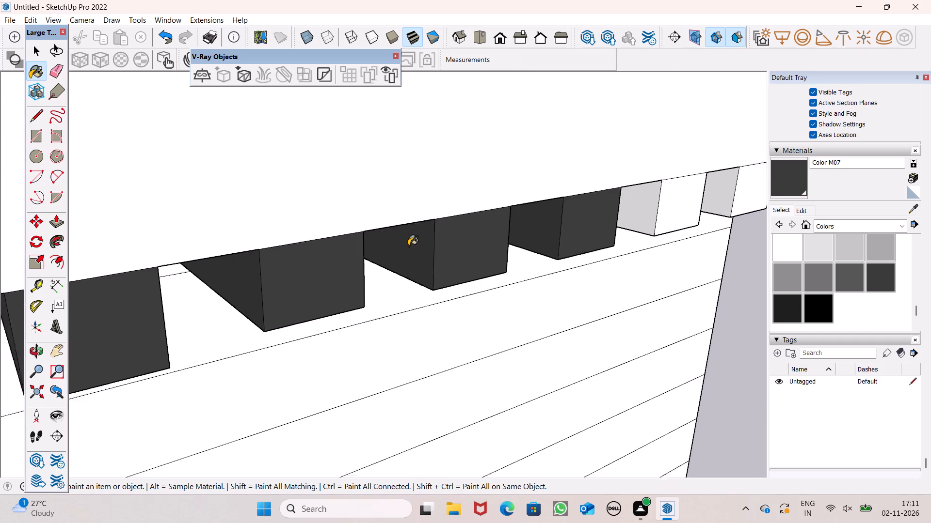
Paint the light grey side face of the next unpainted slat with Color M07.
scroll(408, 246, down, 2)
middle_drag(450, 284, 408, 276)
scroll(408, 276, up, 1)
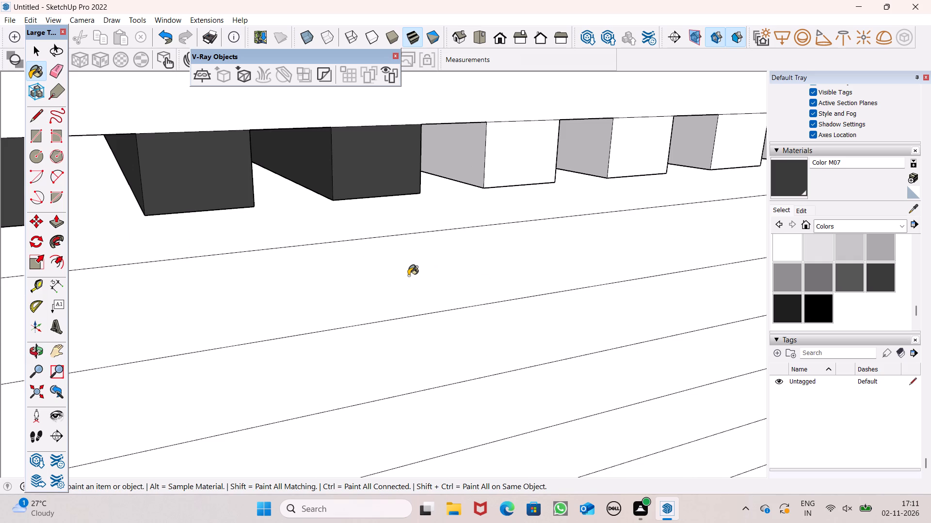
scroll(299, 235, down, 3)
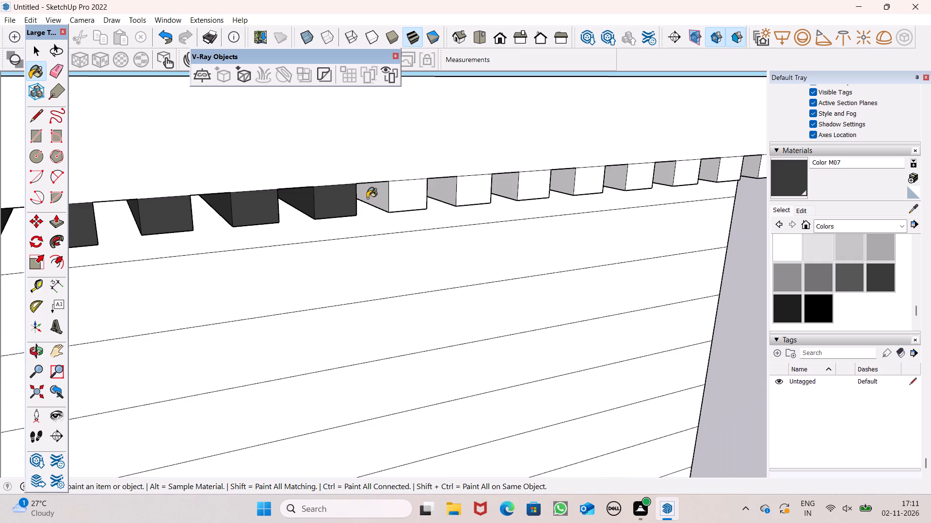
click(367, 198)
click(387, 201)
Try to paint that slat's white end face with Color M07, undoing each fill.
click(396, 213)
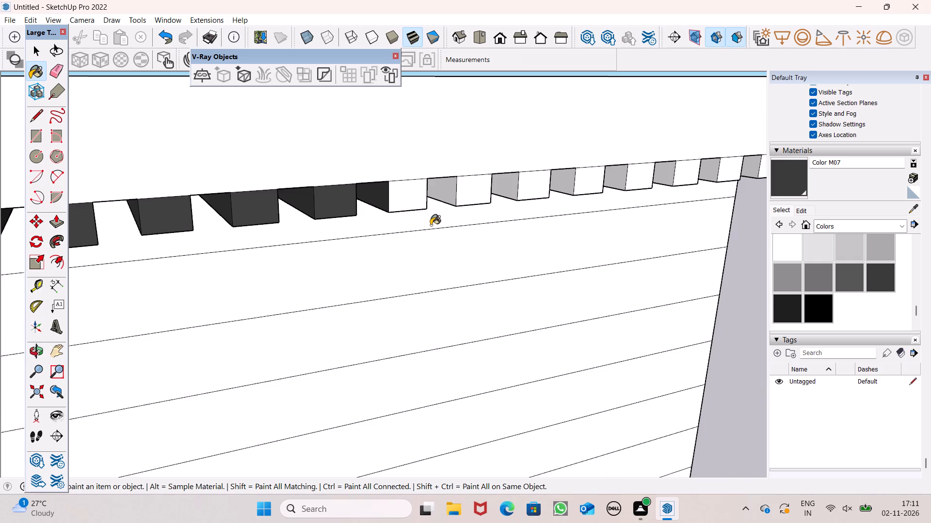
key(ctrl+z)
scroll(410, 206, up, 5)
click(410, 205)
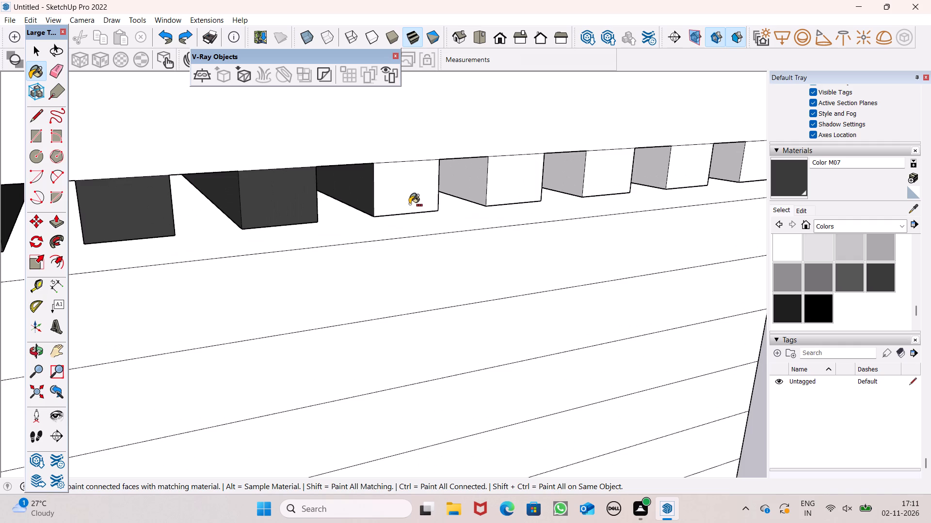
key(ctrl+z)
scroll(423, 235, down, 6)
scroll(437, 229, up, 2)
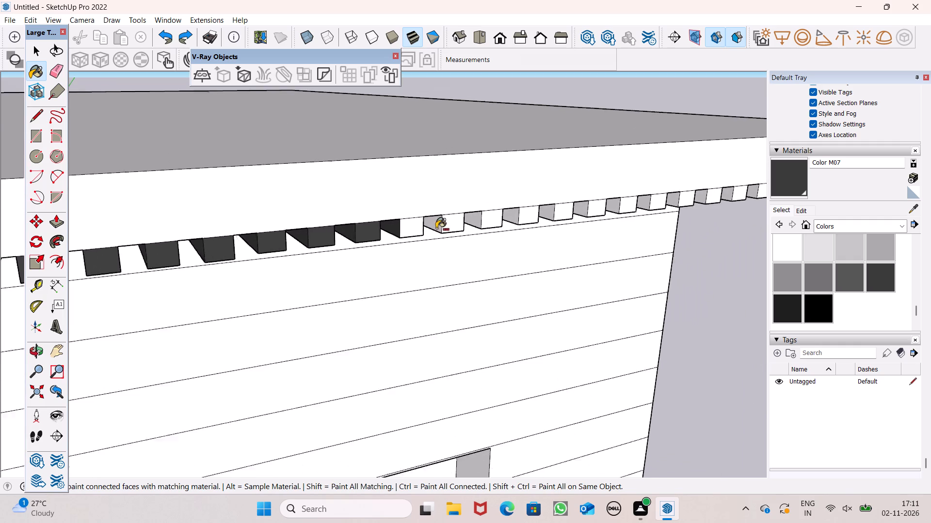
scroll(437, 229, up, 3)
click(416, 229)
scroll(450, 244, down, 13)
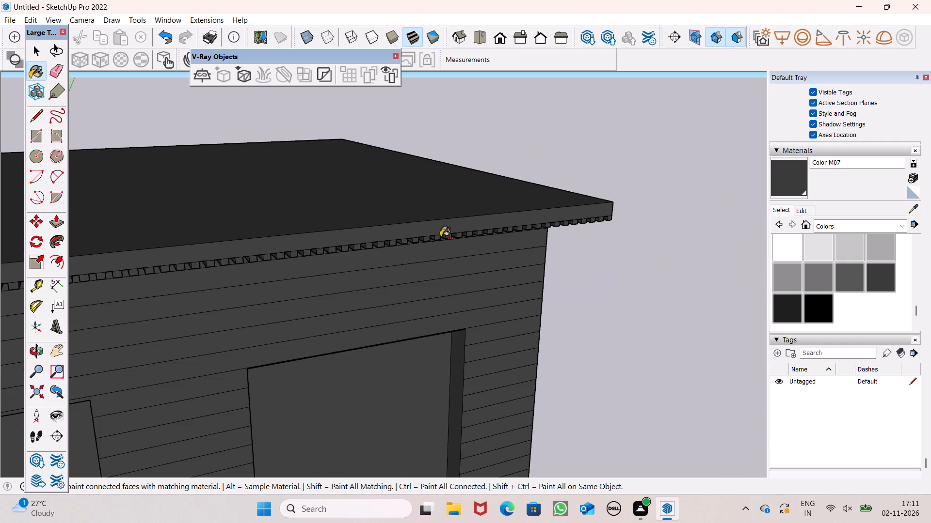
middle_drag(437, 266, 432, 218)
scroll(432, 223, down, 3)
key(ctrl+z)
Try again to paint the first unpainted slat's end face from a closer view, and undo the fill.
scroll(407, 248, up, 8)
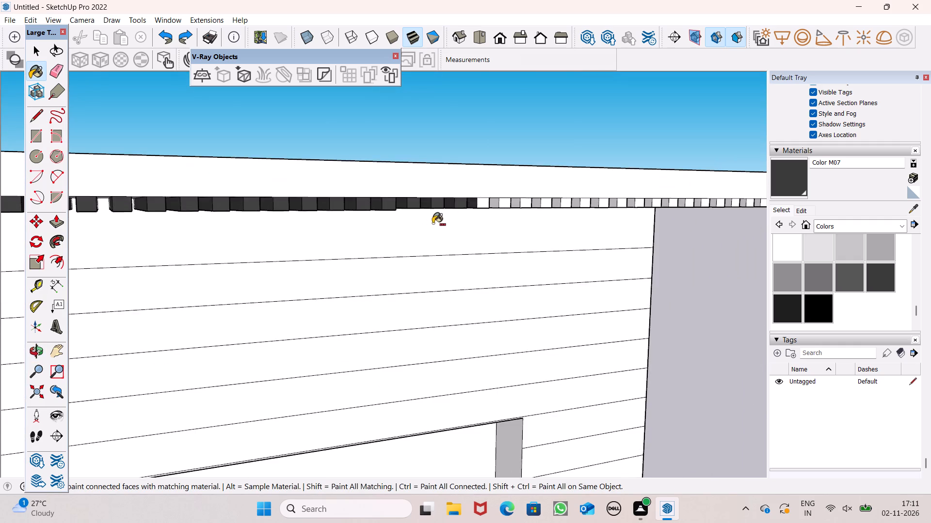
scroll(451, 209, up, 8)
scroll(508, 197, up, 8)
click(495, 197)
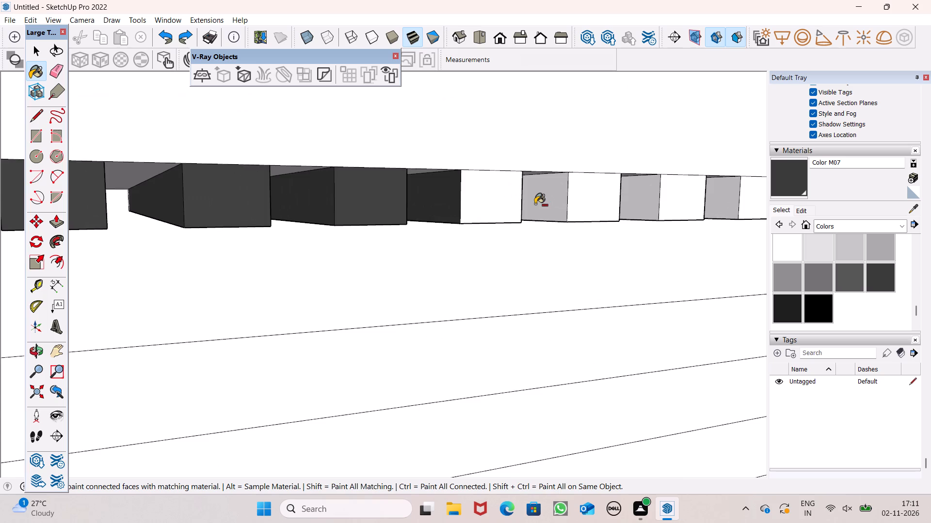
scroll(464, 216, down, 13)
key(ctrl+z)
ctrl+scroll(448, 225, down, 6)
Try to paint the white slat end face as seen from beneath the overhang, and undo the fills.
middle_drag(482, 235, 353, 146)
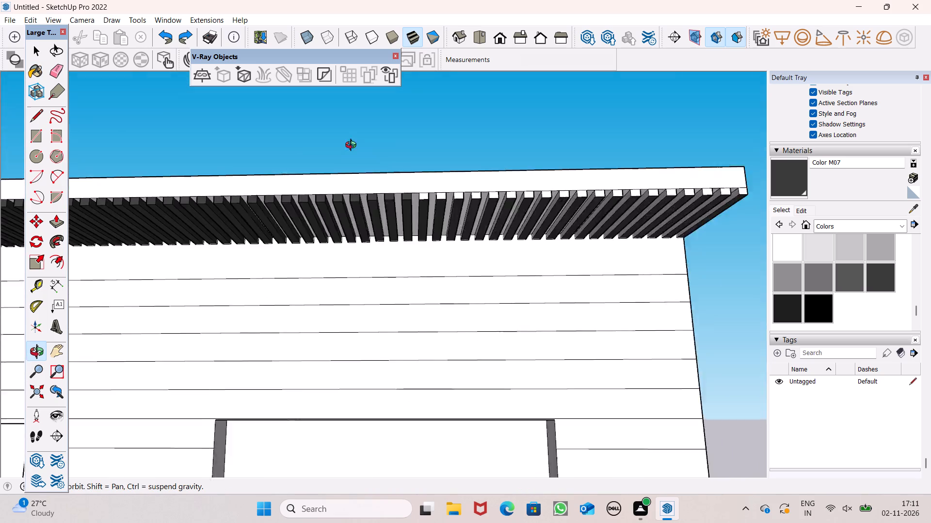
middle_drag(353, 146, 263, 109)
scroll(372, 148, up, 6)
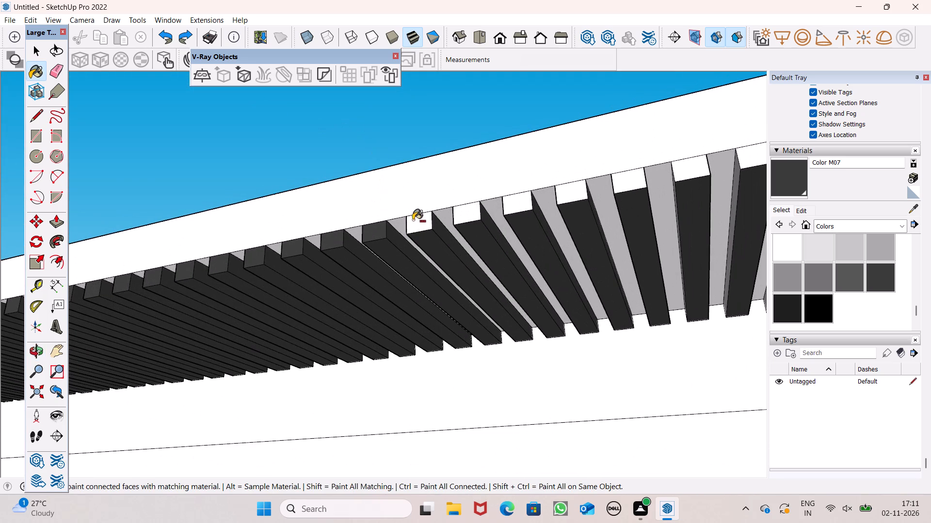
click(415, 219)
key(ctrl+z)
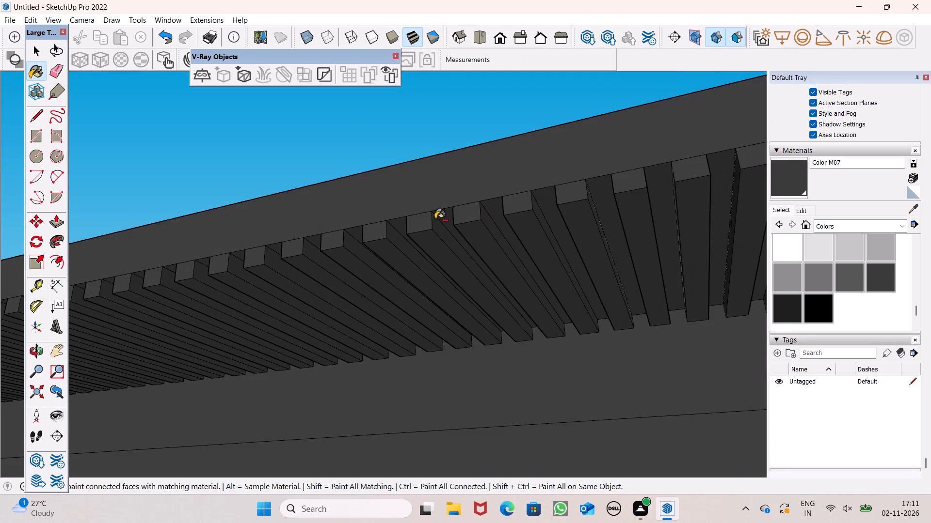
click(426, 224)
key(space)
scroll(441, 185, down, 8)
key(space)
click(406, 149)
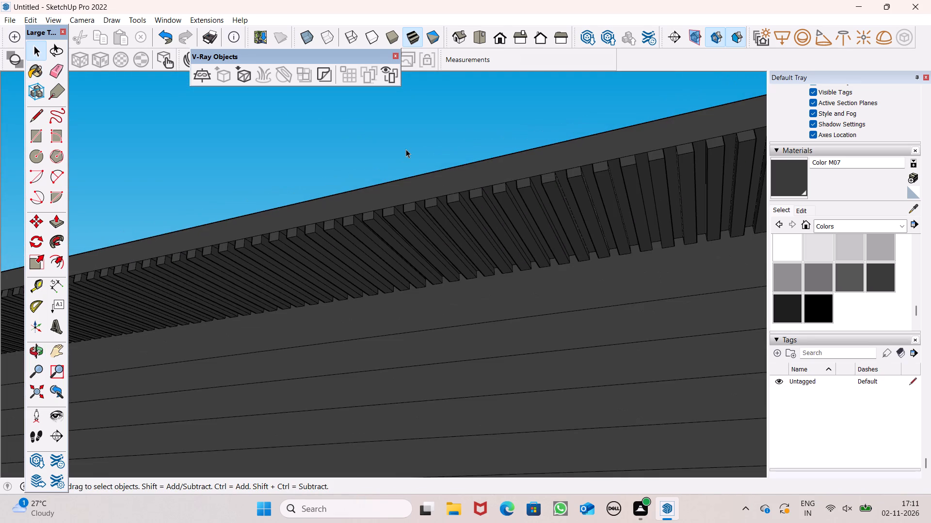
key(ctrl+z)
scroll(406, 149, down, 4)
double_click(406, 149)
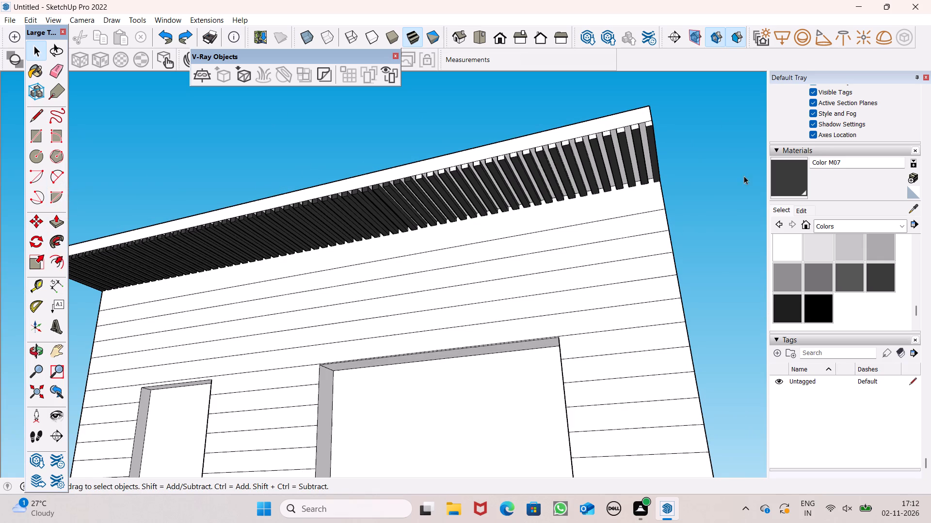
Reactivate Paint with Color M07 and paint the white slat end faces working back from the far roof corner.
click(782, 176)
scroll(549, 123, up, 8)
click(685, 145)
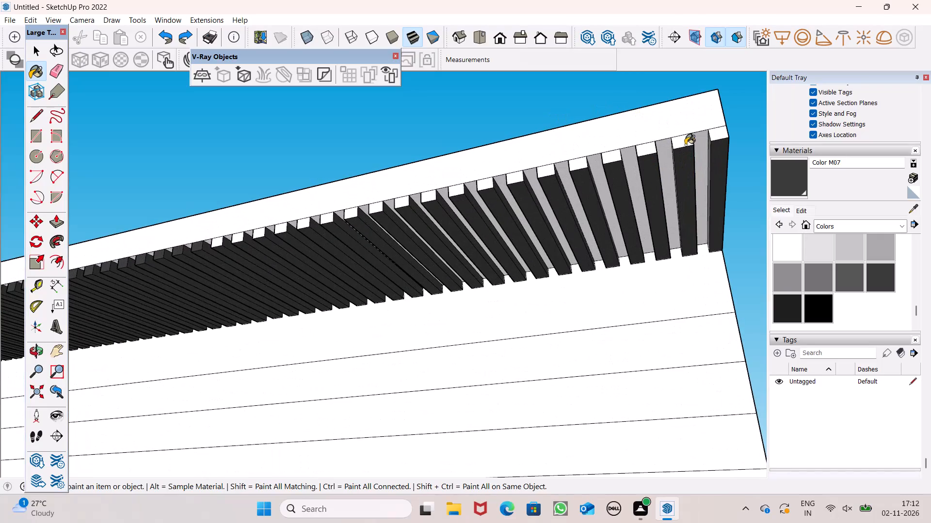
click(710, 136)
scroll(631, 152, up, 6)
click(651, 148)
click(598, 159)
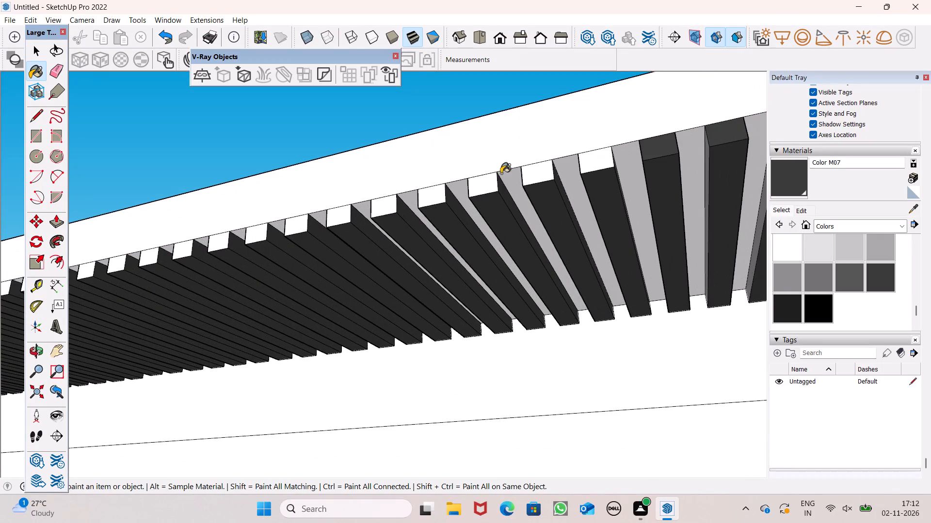
click(527, 170)
click(475, 186)
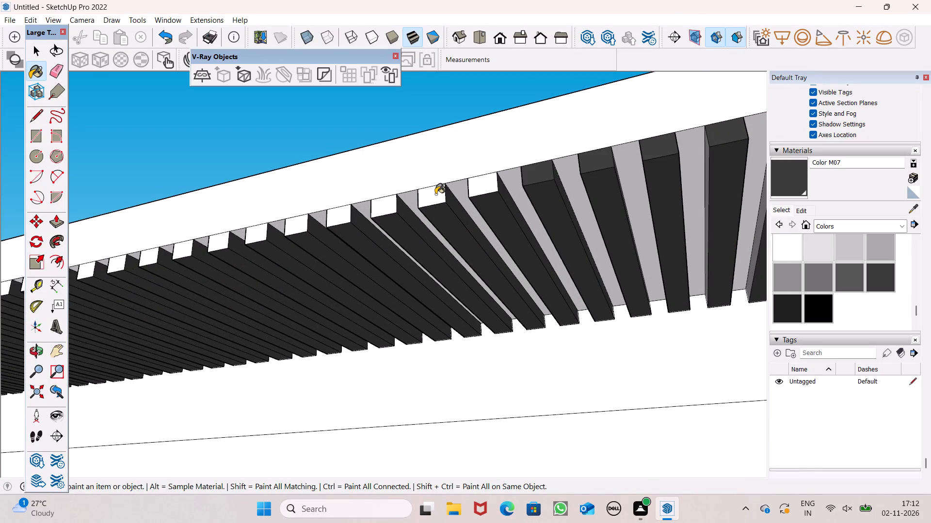
click(437, 193)
scroll(410, 191, down, 2)
drag(392, 204, 392, 208)
scroll(406, 203, down, 7)
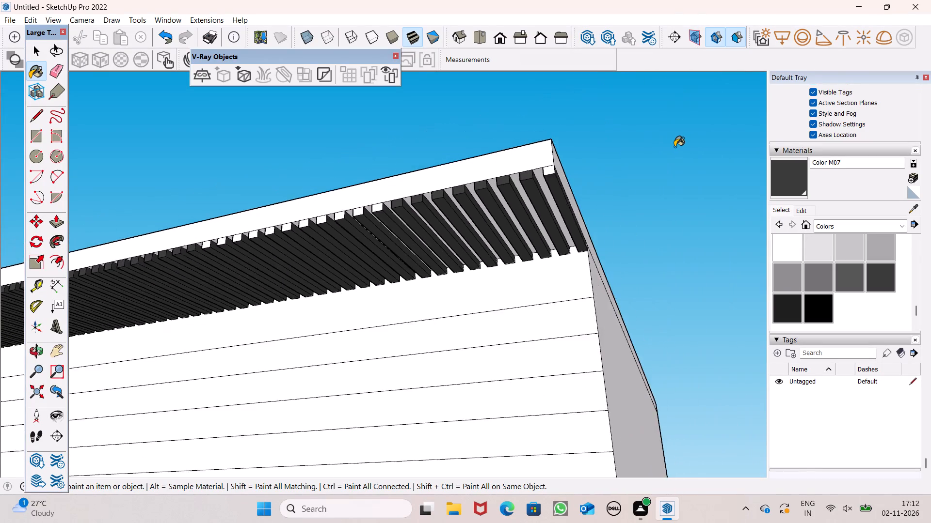
Paint the white end face of the outermost slat at the roof corner with Color M07.
scroll(674, 147, up, 5)
scroll(490, 175, down, 5)
scroll(404, 192, up, 4)
click(423, 187)
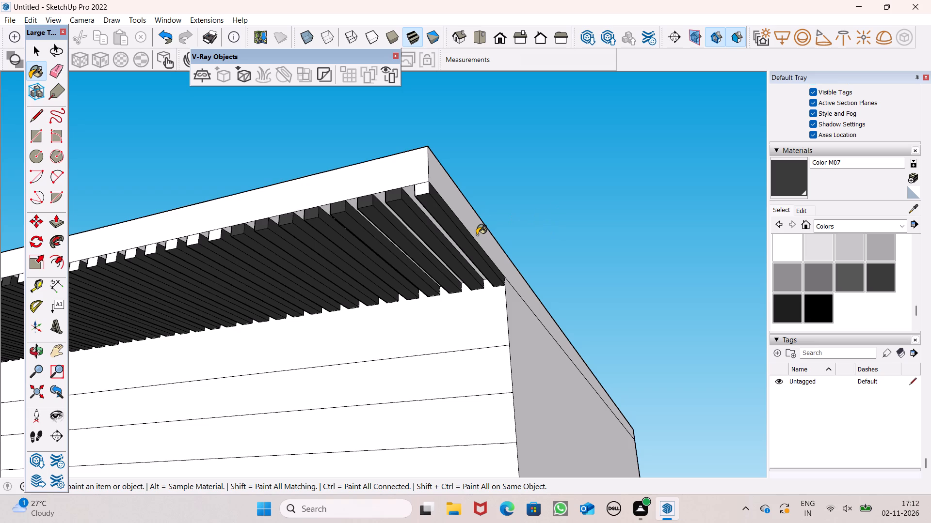
Paint the roof's light grey side edge beyond the outermost slat with Color M07.
drag(481, 236, 492, 258)
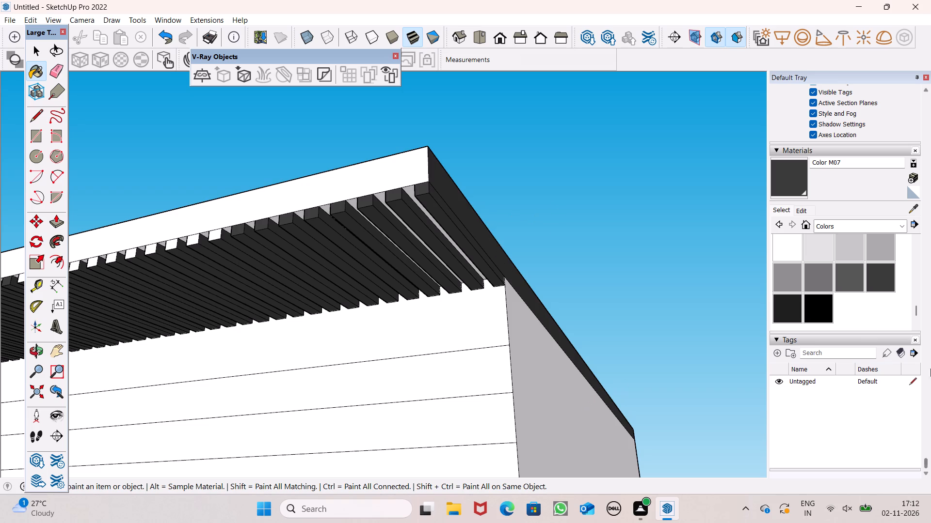
scroll(484, 216, down, 2)
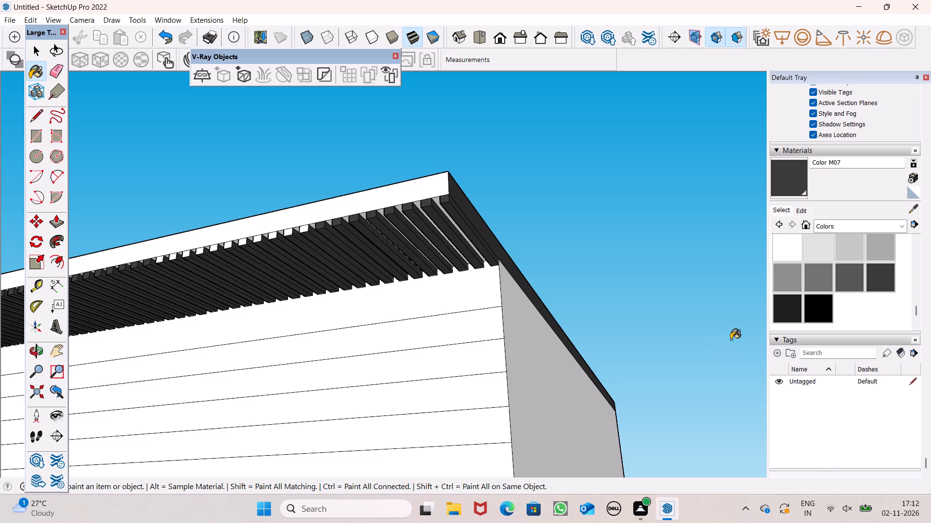
Paint the white slat end faces in the group nearest the roof corner with Color M07.
scroll(731, 339, down, 2)
scroll(716, 290, down, 3)
scroll(587, 308, up, 6)
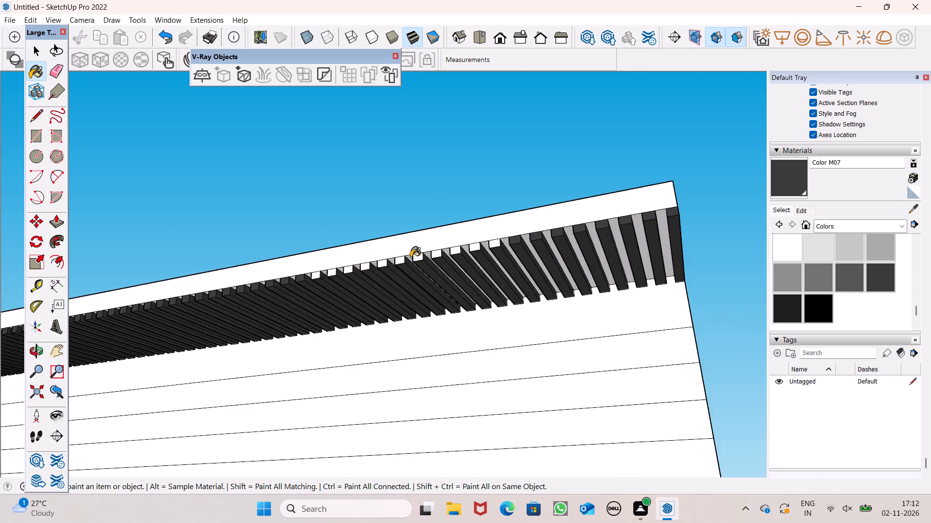
scroll(410, 257, up, 8)
click(390, 257)
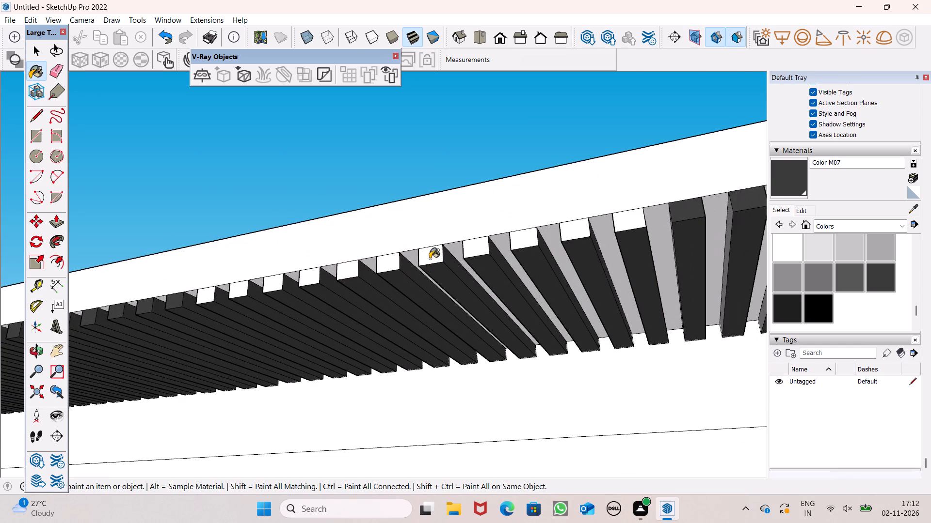
click(430, 259)
click(475, 249)
click(527, 238)
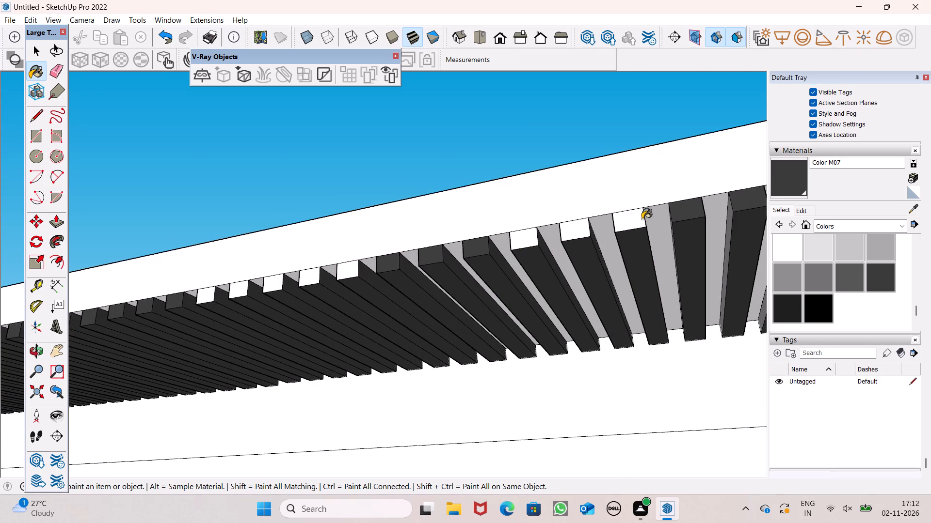
click(566, 231)
click(626, 226)
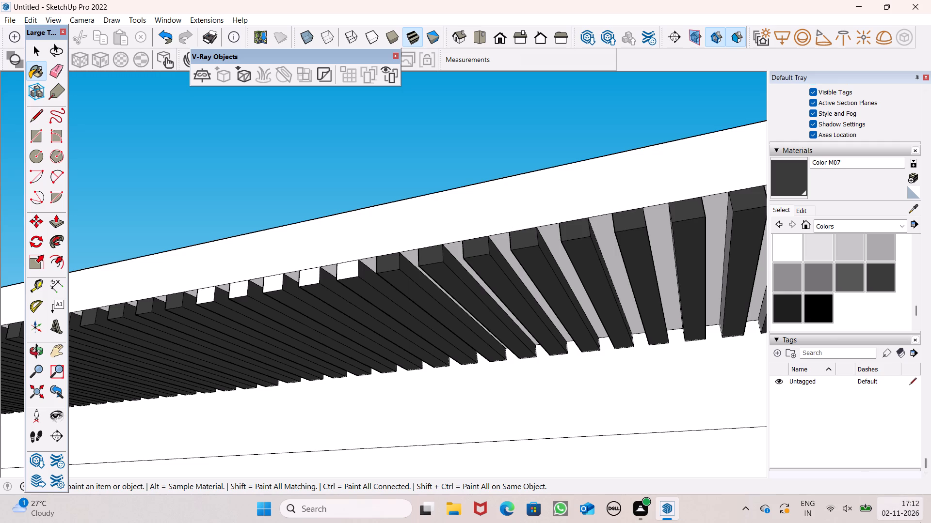
Paint the remaining white slat end faces further from the roof corner with Color M07.
scroll(672, 431, down, 3)
scroll(410, 387, up, 6)
scroll(268, 261, up, 5)
click(255, 291)
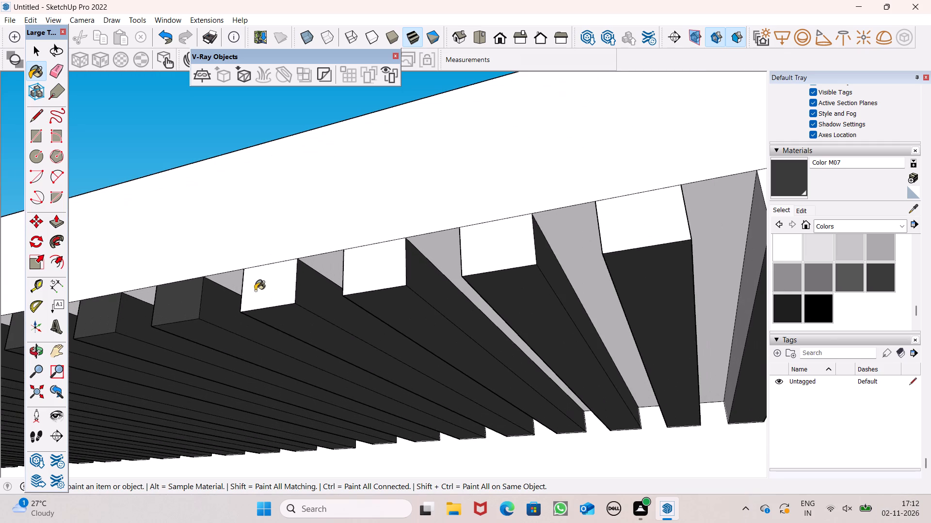
click(365, 271)
click(484, 239)
click(640, 219)
Paint the first light grey slat side faces facing away from the roof corner with Color M07.
scroll(518, 224, down, 7)
middle_drag(527, 250, 731, 265)
scroll(711, 297, up, 6)
drag(681, 308, 674, 310)
scroll(504, 285, down, 6)
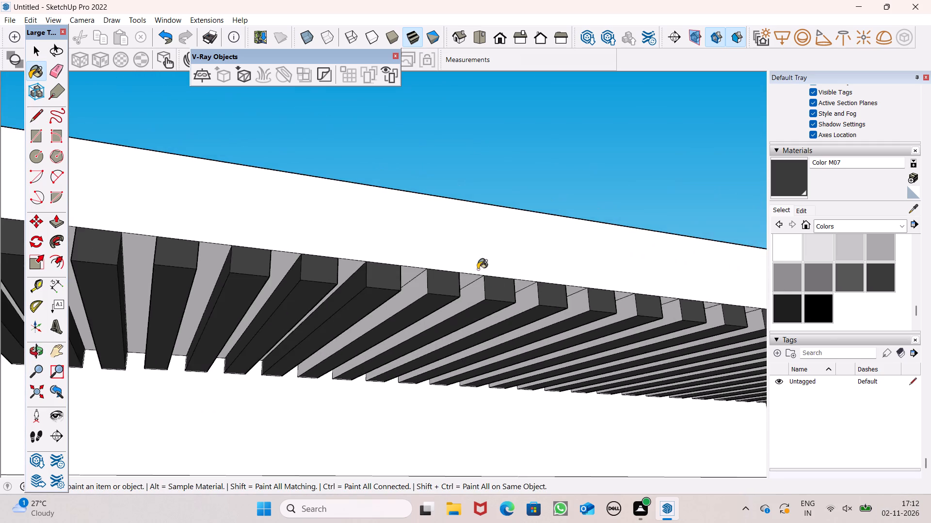
scroll(478, 269, down, 7)
scroll(294, 254, up, 8)
scroll(455, 256, up, 4)
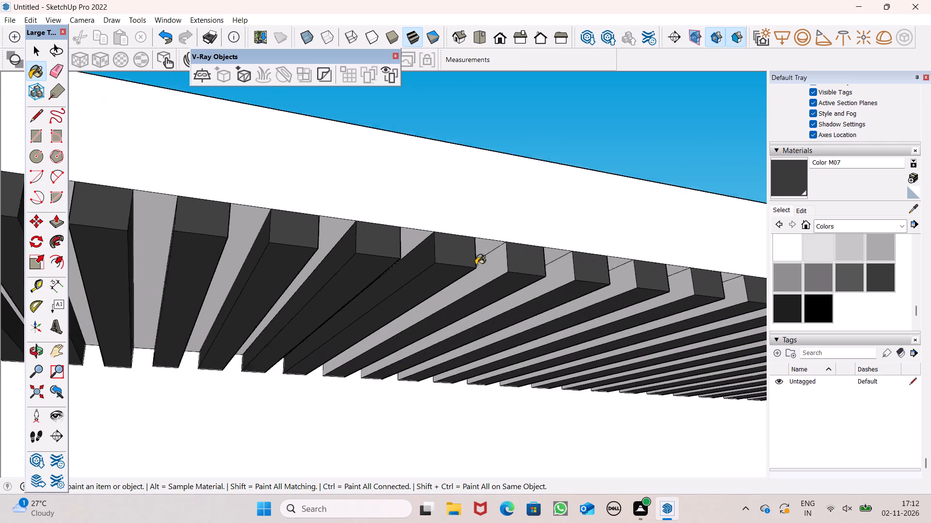
scroll(476, 265, up, 3)
click(488, 265)
click(579, 276)
scroll(434, 306, down, 4)
scroll(530, 309, up, 6)
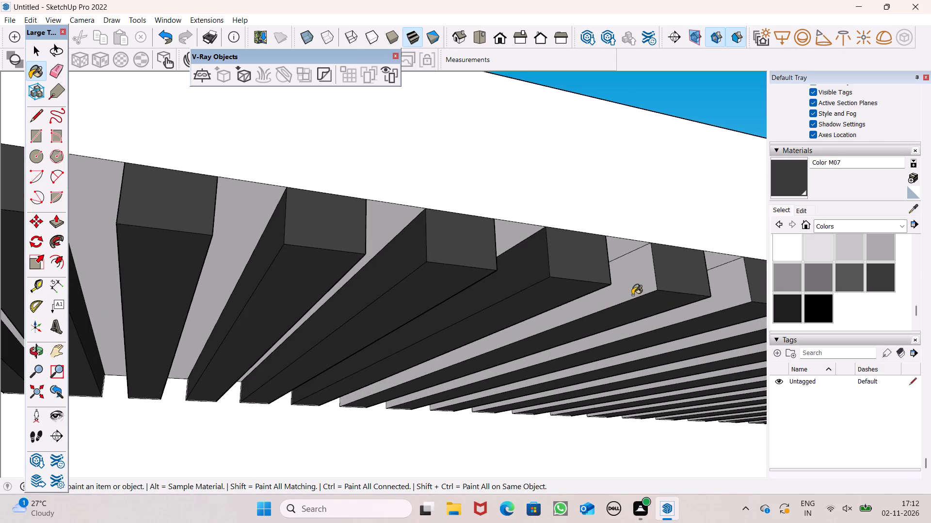
click(631, 290)
Continue painting the light grey slat side faces with Color M07, working slat by slat towards the roof corner.
scroll(428, 296, down, 5)
scroll(578, 294, up, 7)
click(603, 296)
scroll(283, 336, down, 6)
scroll(556, 345, up, 2)
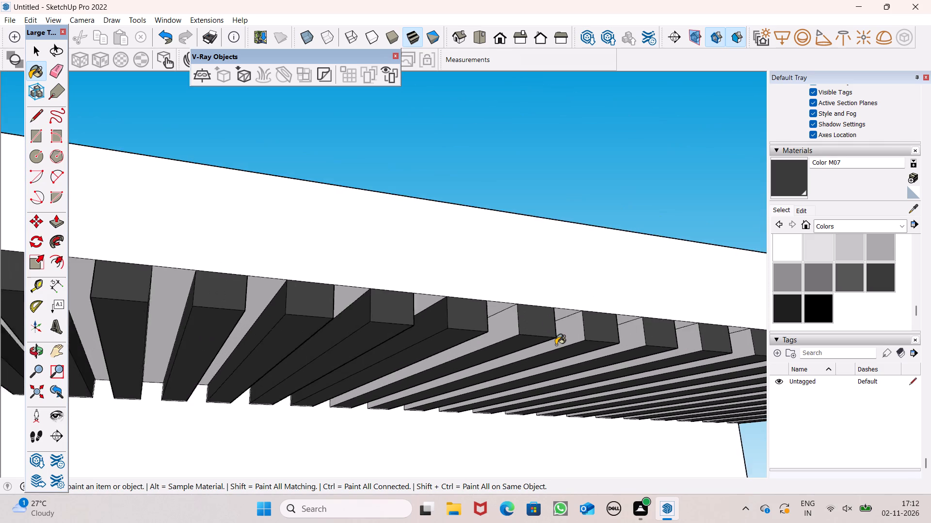
scroll(556, 345, down, 1)
scroll(556, 345, up, 3)
click(476, 322)
click(571, 336)
scroll(315, 331, down, 6)
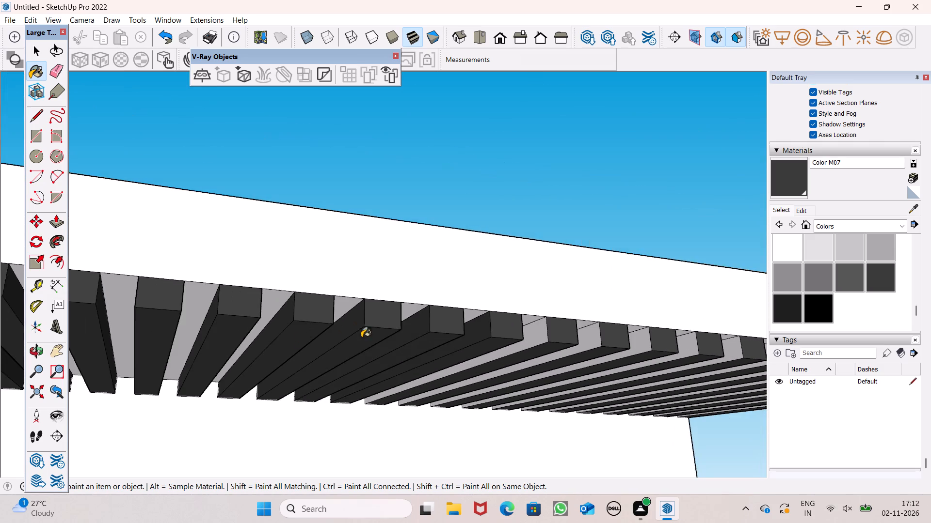
scroll(446, 331, up, 7)
click(575, 340)
Paint the next group of light grey slat side faces towards the roof corner with Color M07.
scroll(418, 330, down, 7)
scroll(538, 353, up, 7)
click(539, 343)
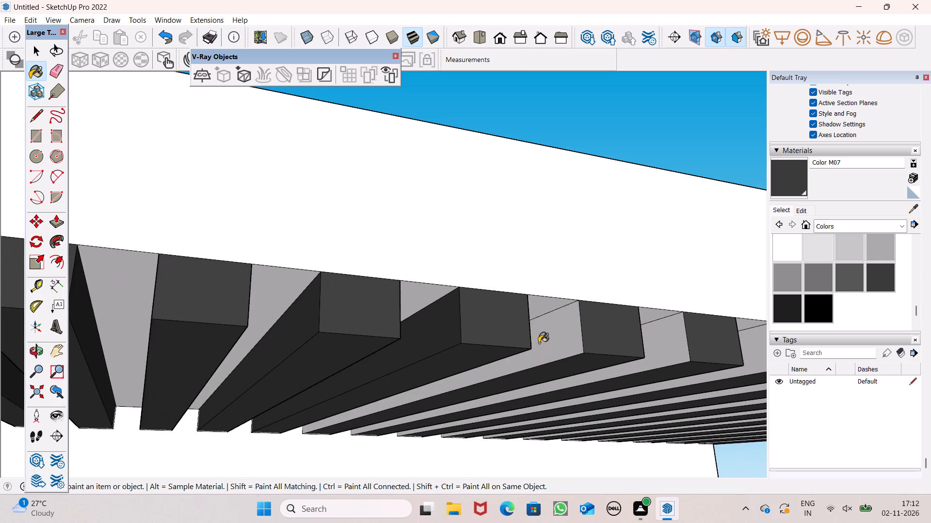
scroll(361, 336, down, 6)
scroll(463, 352, up, 7)
click(636, 343)
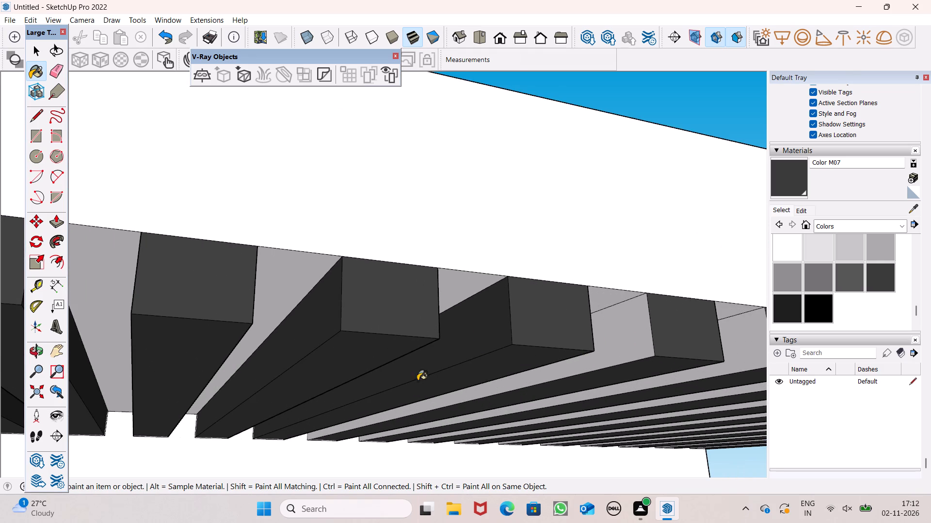
scroll(400, 400, down, 6)
scroll(587, 388, up, 7)
click(455, 381)
click(571, 380)
Paint further light grey slat side faces with Color M07, approaching the end of the overhang.
scroll(358, 350, down, 5)
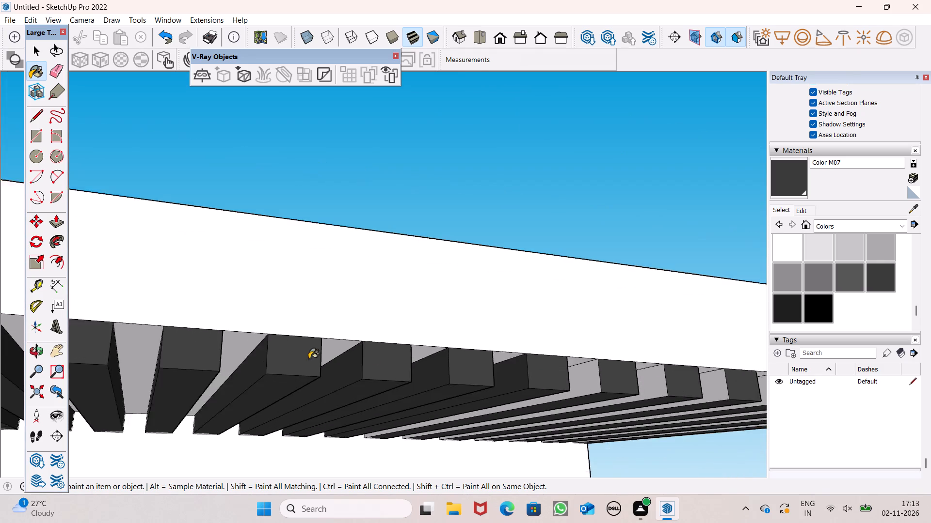
scroll(309, 359, down, 1)
scroll(508, 383, up, 7)
click(562, 373)
scroll(321, 339, down, 7)
scroll(501, 352, up, 7)
click(523, 359)
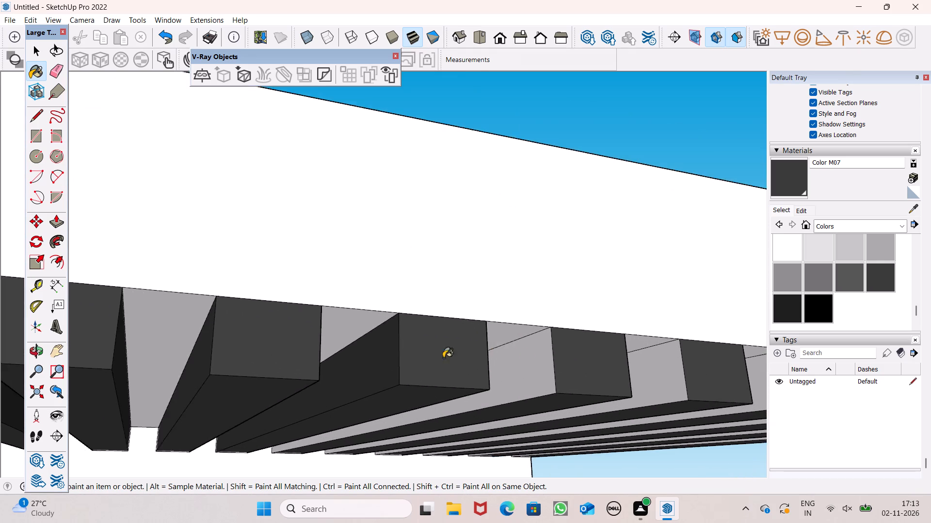
scroll(396, 358, down, 6)
scroll(562, 365, up, 6)
click(562, 365)
Paint the last light grey slat side faces up to the roof corner with Color M07.
scroll(317, 292, down, 6)
scroll(576, 348, up, 5)
click(482, 345)
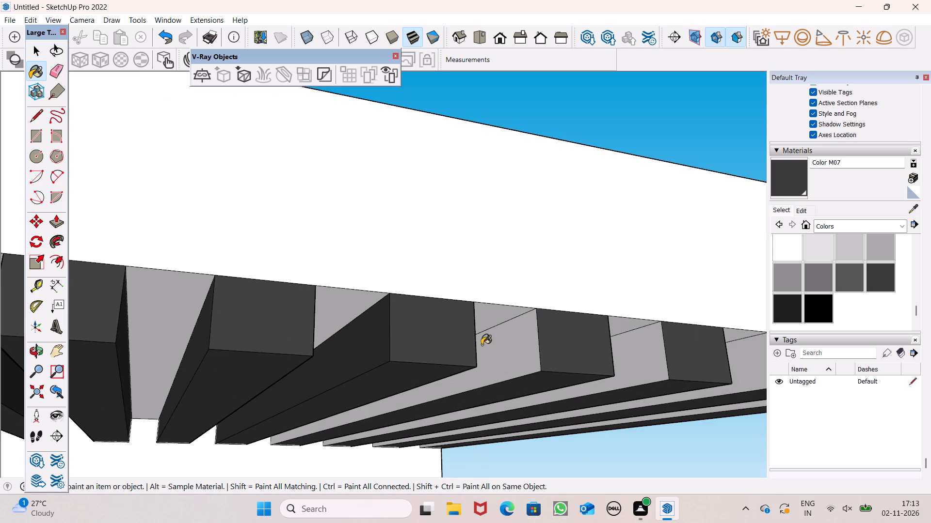
scroll(473, 342, down, 7)
scroll(445, 359, up, 6)
drag(614, 345, 606, 347)
scroll(477, 339, down, 7)
scroll(579, 364, up, 7)
drag(500, 341, 508, 341)
click(674, 338)
scroll(528, 325, down, 7)
scroll(517, 329, up, 2)
From beneath the overhang, paint the light soffit strips between the slats nearest the roof corner with Color M07.
middle_drag(516, 329, 440, 237)
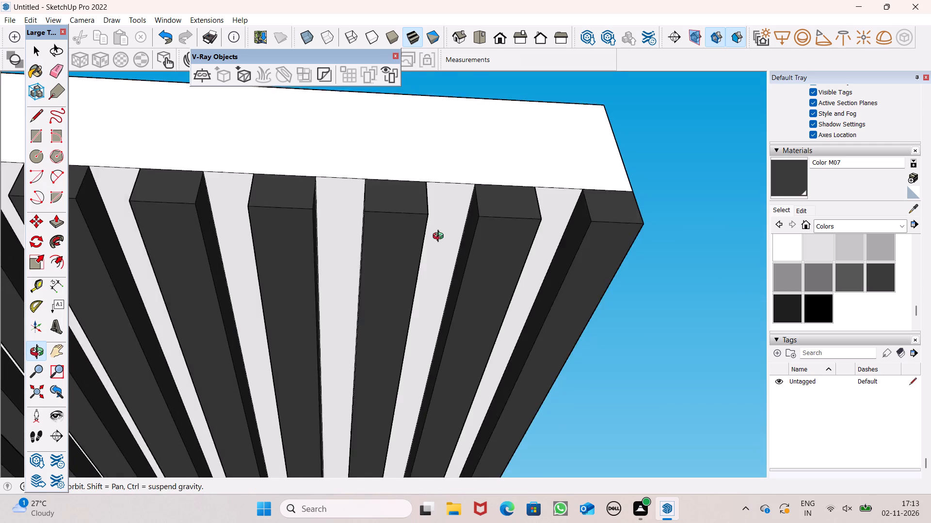
middle_drag(440, 237, 438, 233)
scroll(438, 229, up, 1)
click(439, 205)
click(553, 216)
click(325, 225)
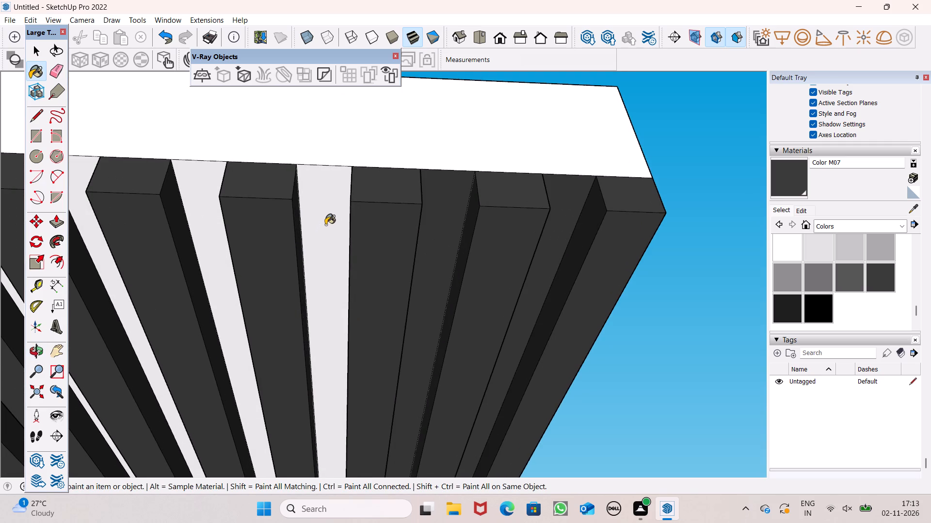
click(212, 216)
scroll(470, 218, down, 7)
scroll(179, 242, up, 7)
click(214, 214)
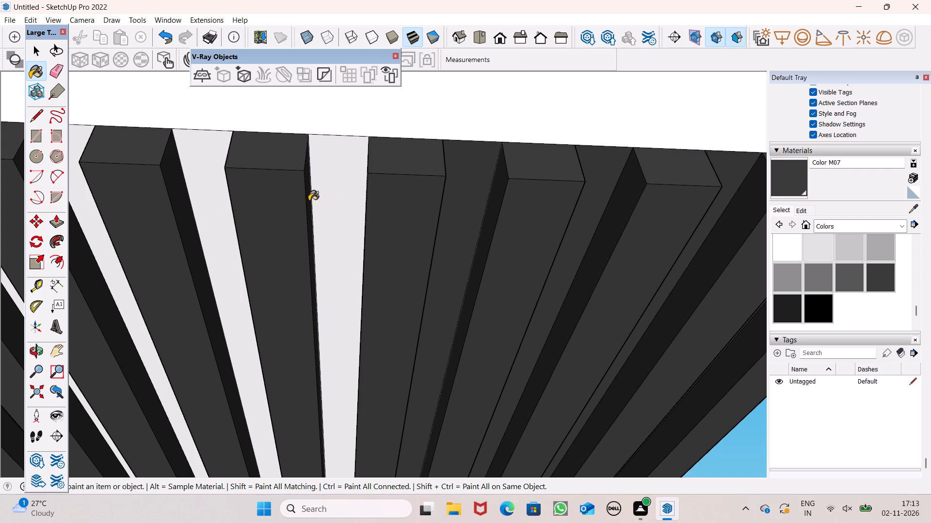
click(333, 197)
Paint the next light soffit strips between the slats, working back from the roof corner, with Color M07.
scroll(576, 190, down, 13)
scroll(280, 246, up, 6)
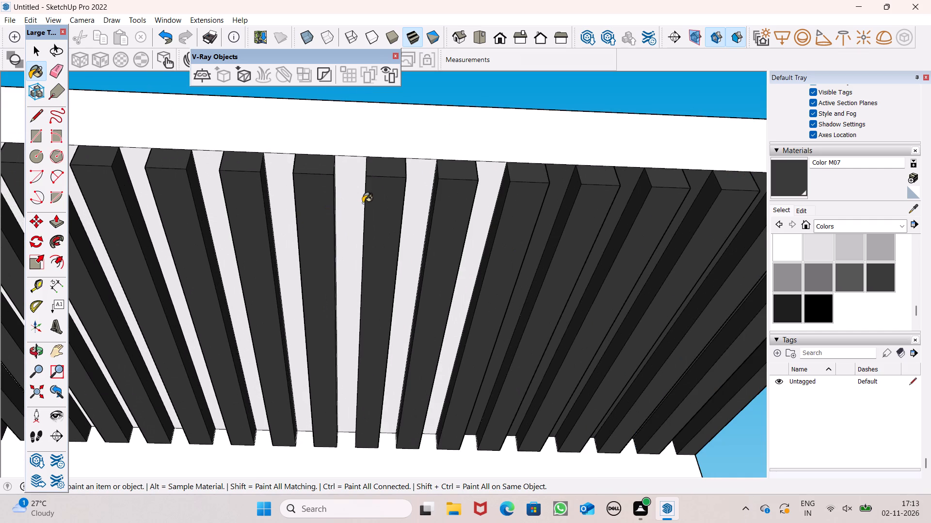
click(363, 203)
click(432, 185)
click(505, 185)
scroll(579, 291, down, 6)
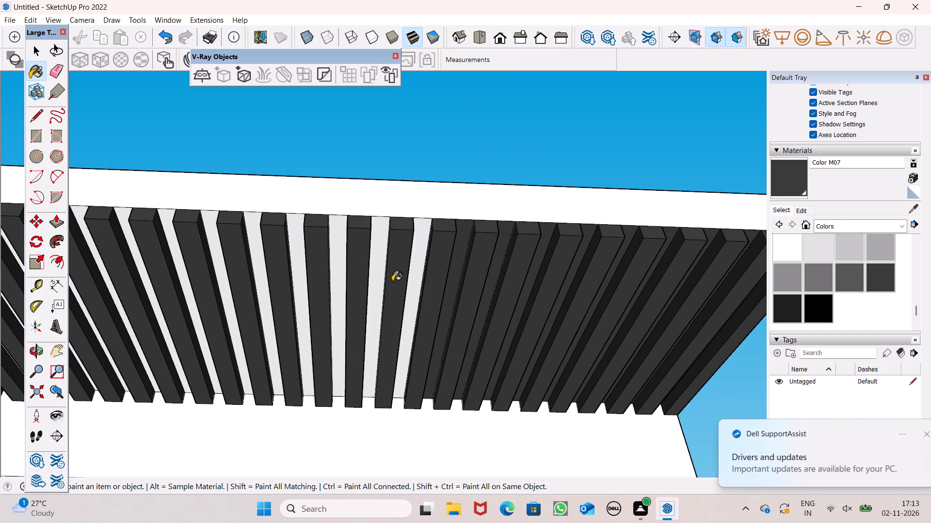
scroll(312, 242, up, 6)
scroll(379, 255, up, 4)
click(338, 242)
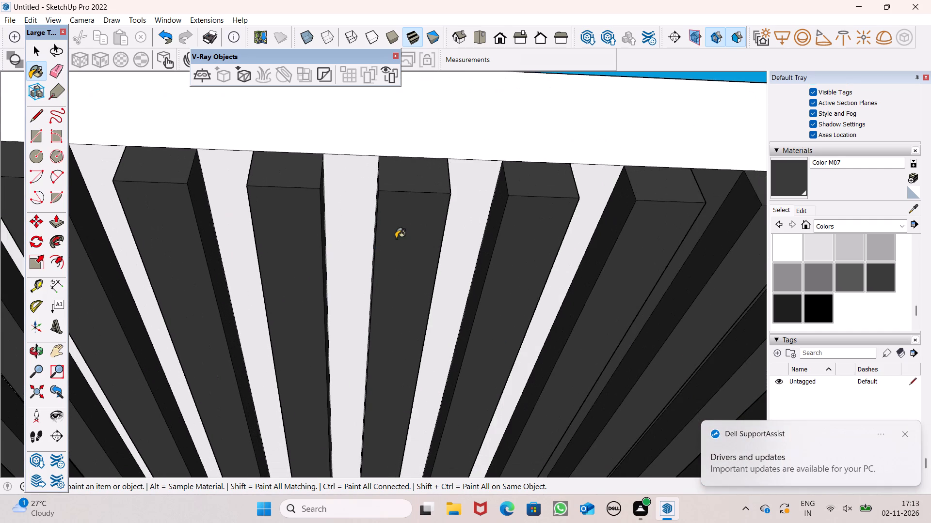
click(487, 225)
click(579, 233)
click(449, 222)
Continue filling the light soffit strips beyond the already painted ones with Color M07.
scroll(500, 224, down, 5)
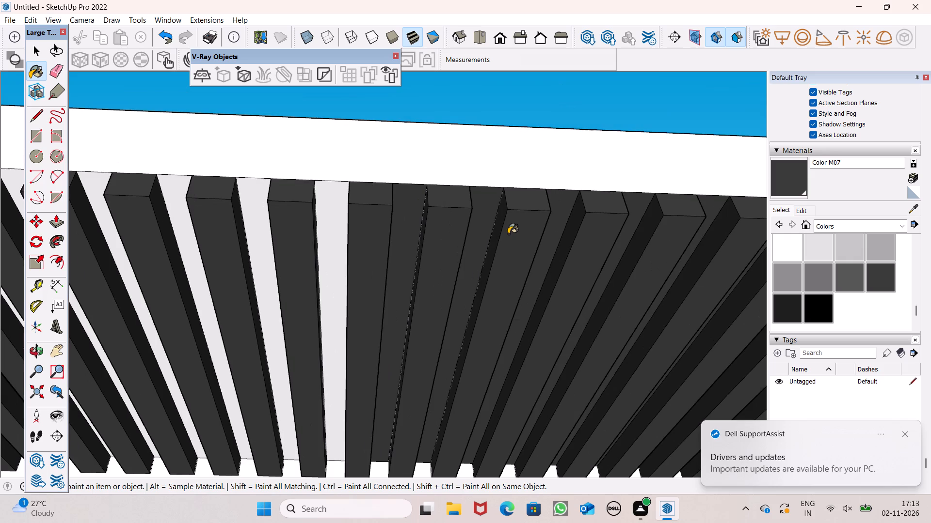
click(350, 223)
click(338, 213)
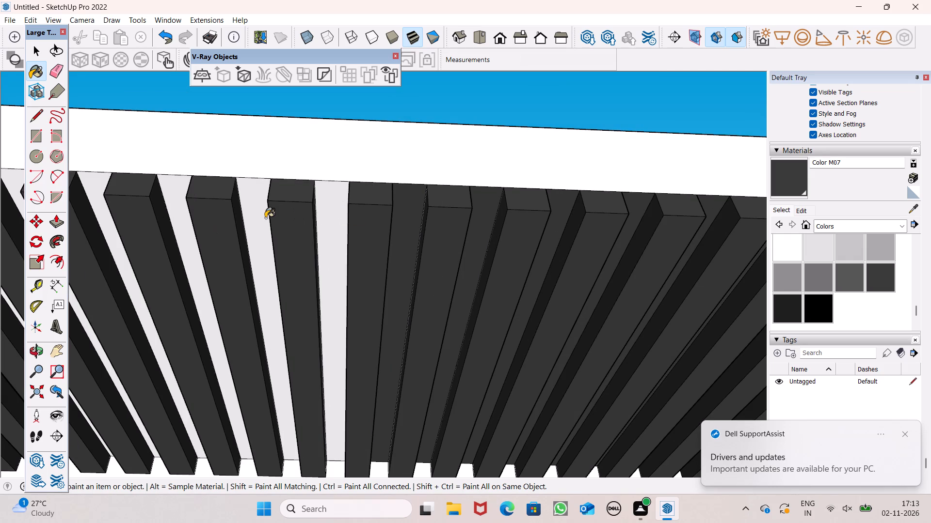
click(265, 218)
scroll(438, 252, down, 9)
scroll(186, 259, up, 7)
scroll(268, 232, up, 5)
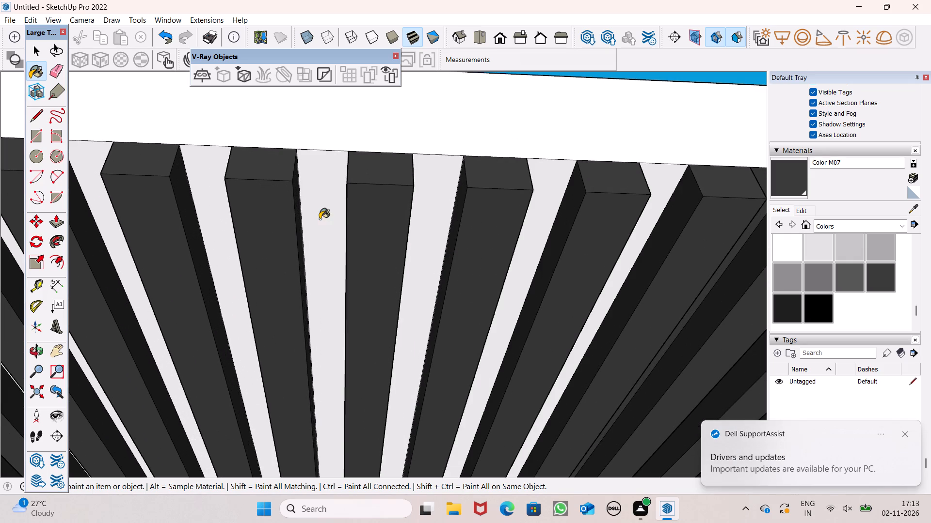
click(320, 219)
click(428, 199)
click(544, 197)
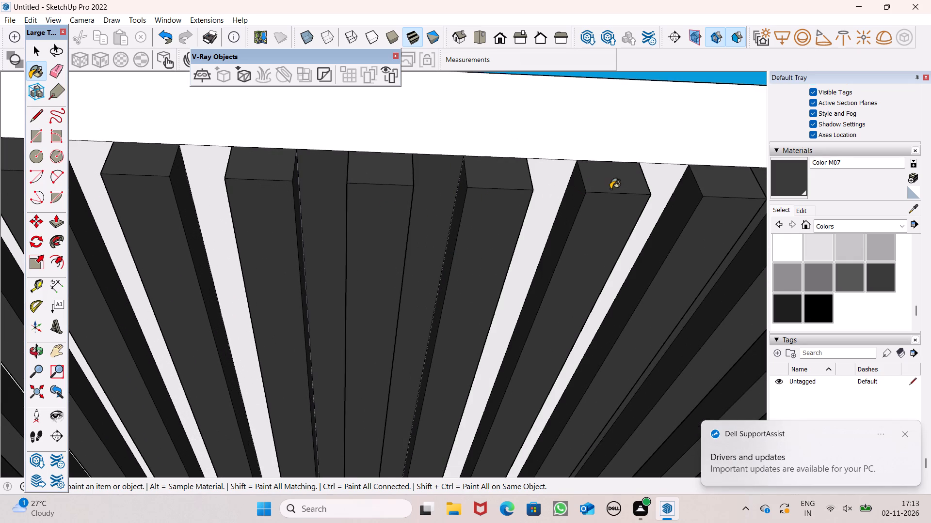
click(665, 185)
Paint the following run of light soffit strips between the slats along the overhang with Color M07.
scroll(665, 185, down, 7)
scroll(326, 263, up, 7)
drag(273, 210, 285, 210)
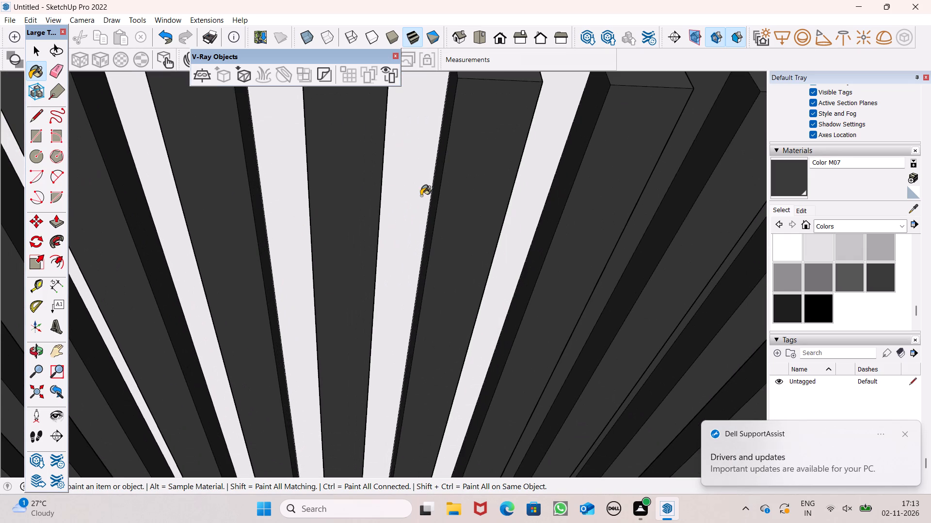
click(421, 195)
click(521, 203)
scroll(552, 276, down, 13)
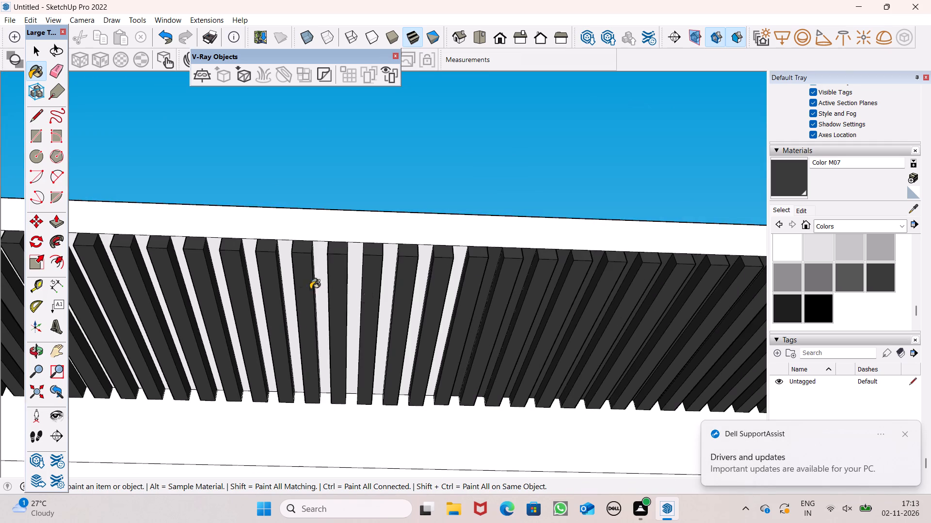
scroll(286, 282, up, 6)
click(354, 258)
click(421, 237)
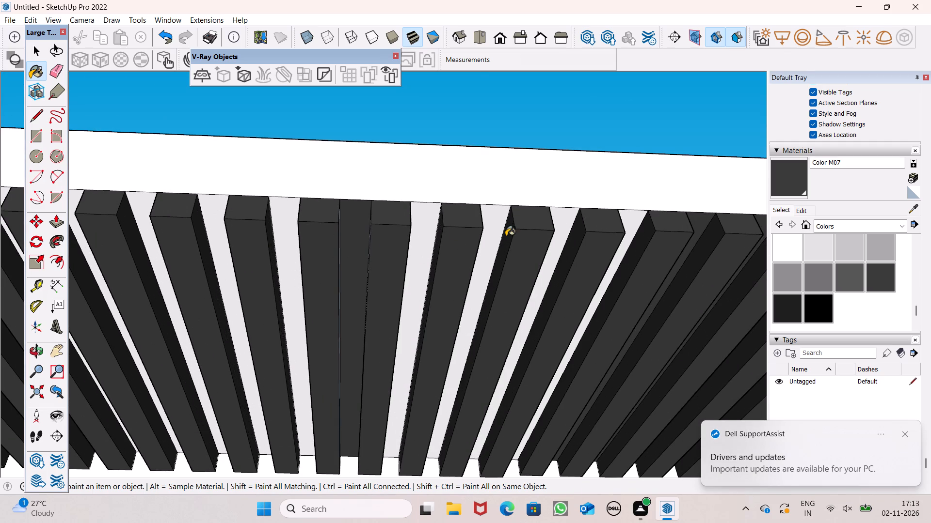
click(500, 224)
click(548, 219)
click(571, 220)
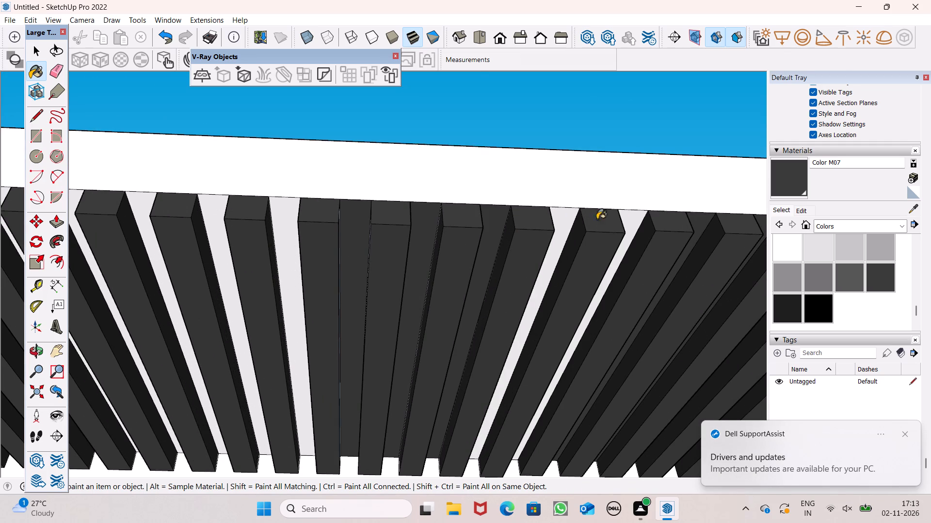
click(633, 223)
Paint the next visible light soffit strips beside the dark run with Color M07.
scroll(620, 218, down, 7)
scroll(275, 265, up, 6)
click(304, 215)
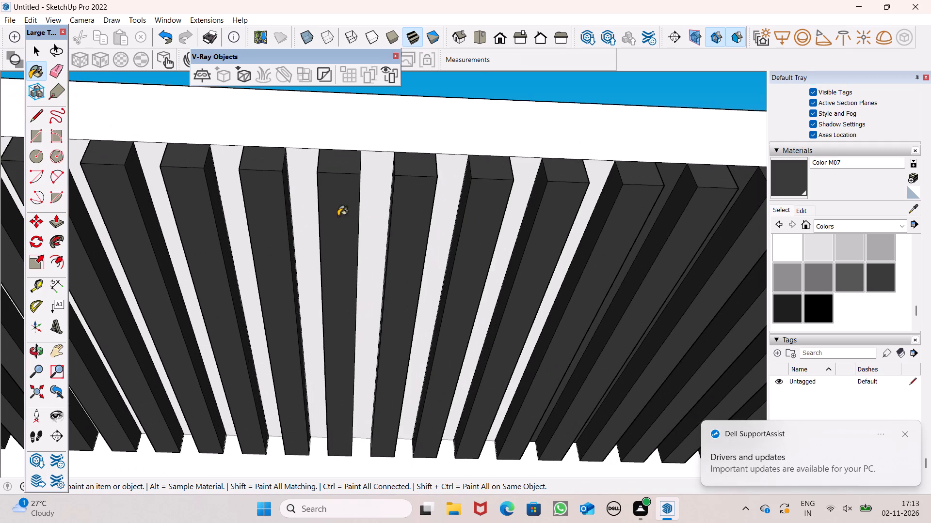
click(382, 212)
click(445, 210)
click(514, 208)
click(588, 204)
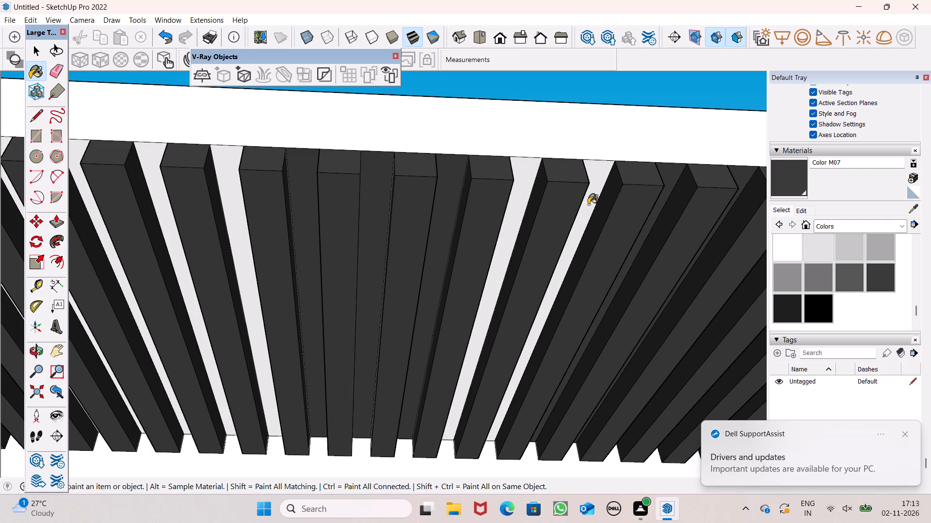
Paint another group of light soffit strips between the slats further from the roof corner with Color M07.
scroll(549, 230, down, 6)
scroll(207, 250, up, 7)
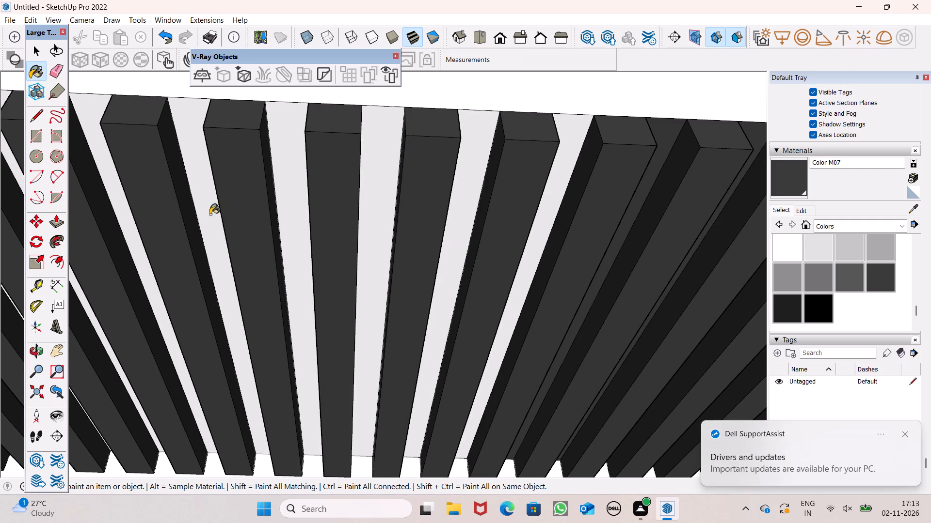
click(210, 215)
click(301, 211)
click(384, 205)
click(470, 201)
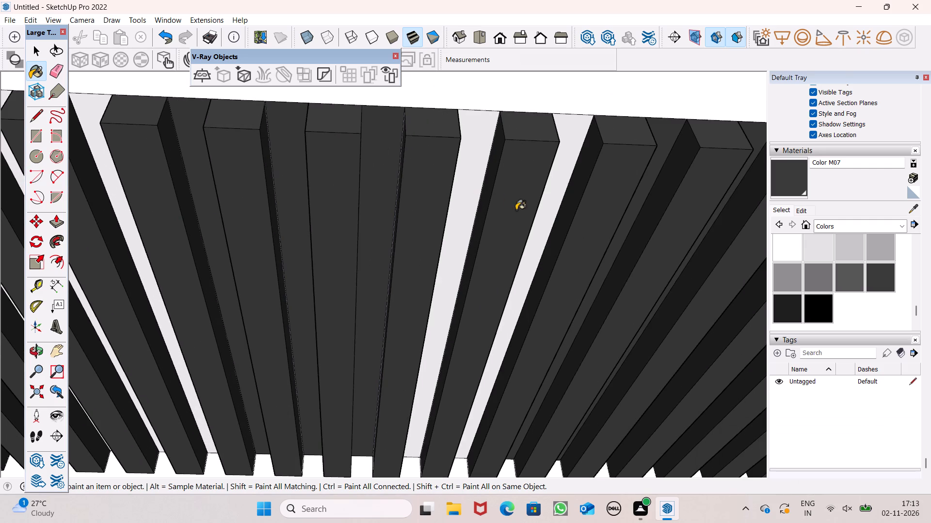
click(527, 211)
click(545, 211)
Paint the next eight light soffit strips between the slats along the roof overhang with Color M07.
scroll(558, 232, down, 8)
scroll(205, 248, up, 7)
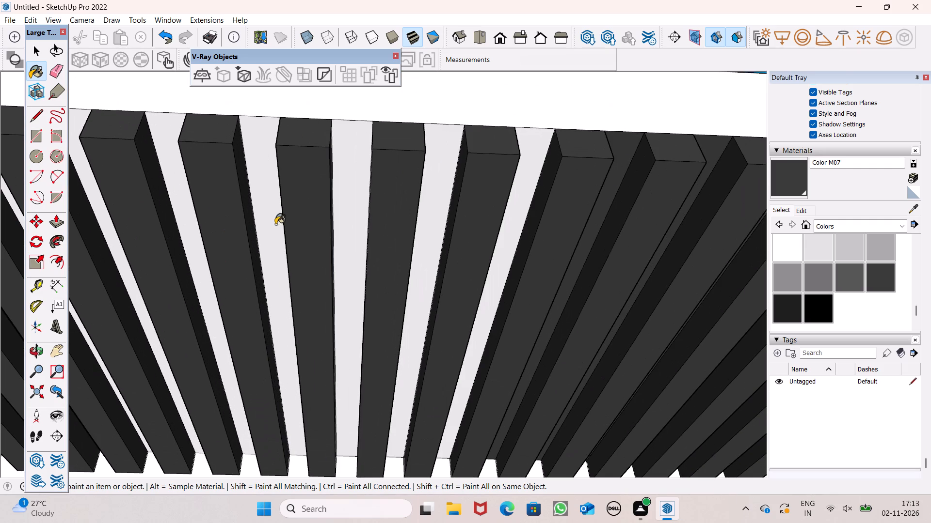
click(261, 230)
click(345, 217)
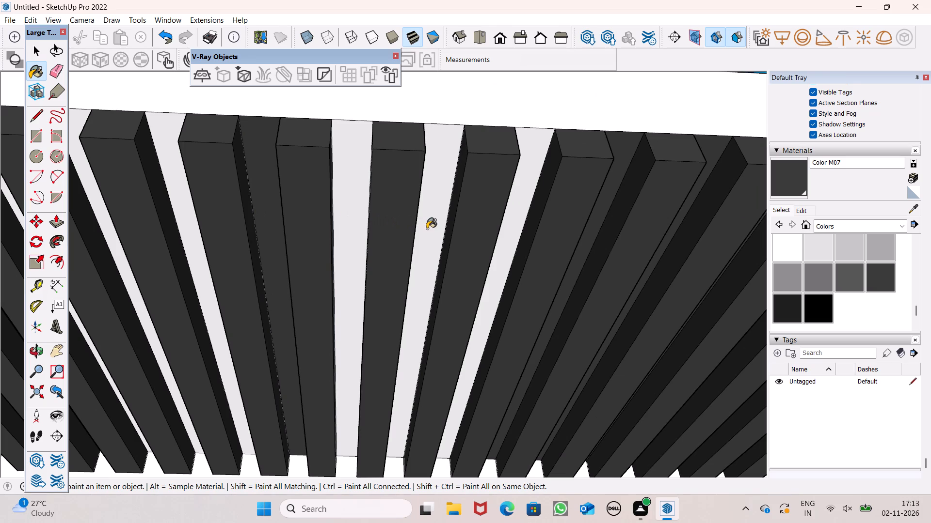
click(427, 229)
click(505, 239)
scroll(417, 324, down, 8)
scroll(236, 342, up, 6)
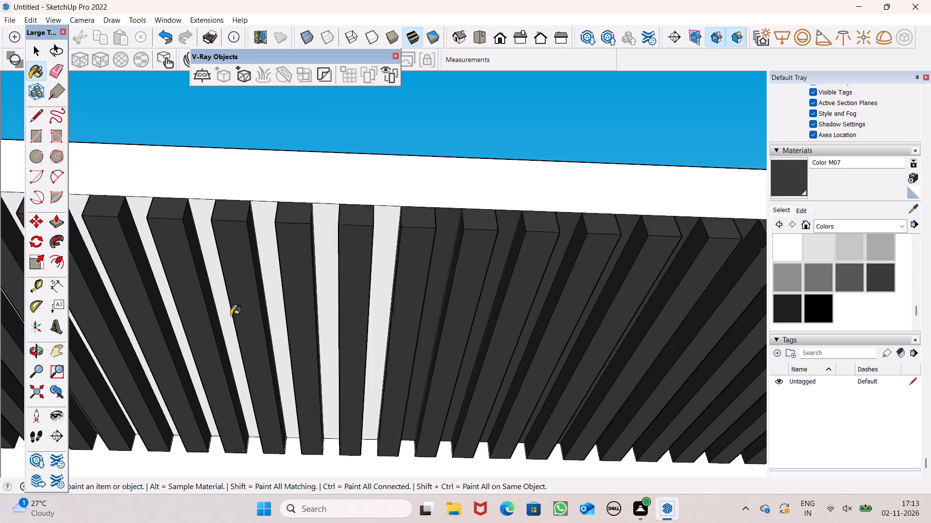
scroll(231, 315, up, 1)
click(213, 306)
click(278, 290)
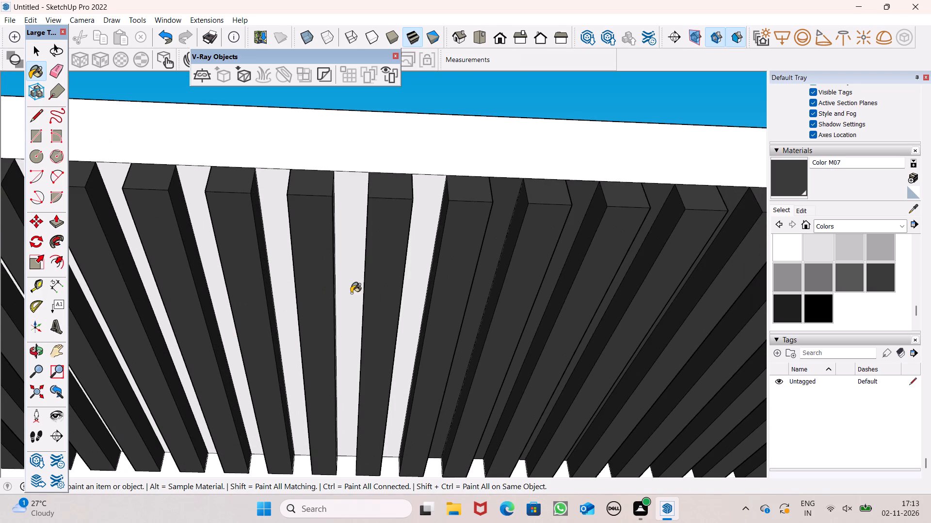
click(351, 293)
click(415, 280)
Continue painting the light soffit strips beyond the finished dark run with Color M07.
scroll(415, 301, down, 7)
scroll(301, 319, up, 7)
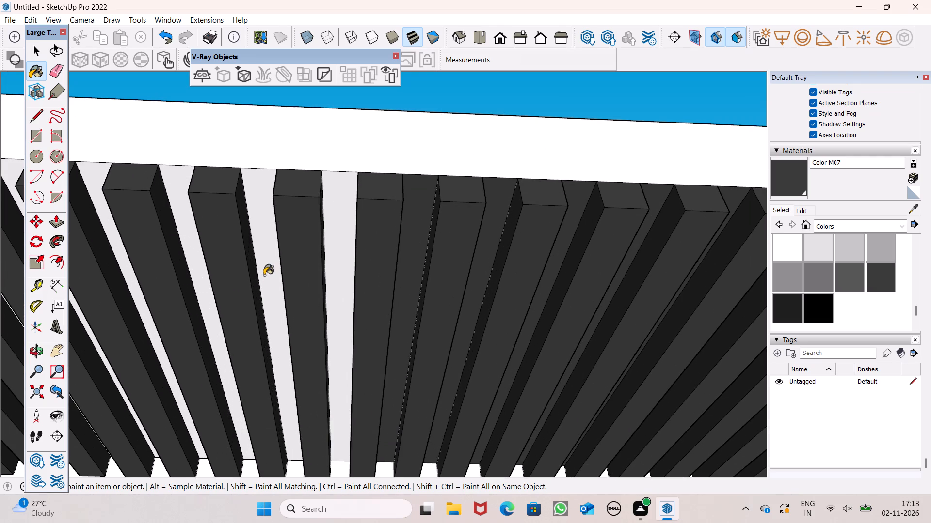
click(264, 275)
click(339, 268)
scroll(349, 301, down, 7)
scroll(186, 283, up, 6)
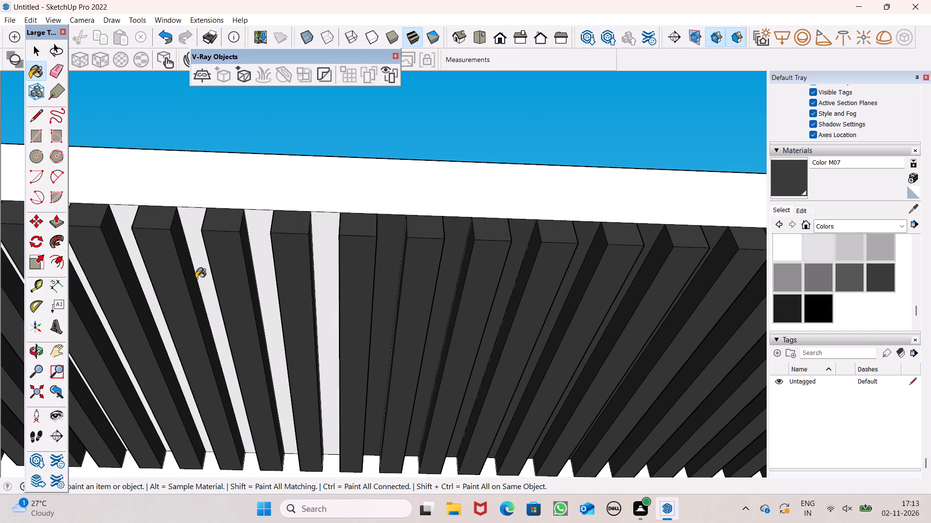
click(196, 277)
click(271, 269)
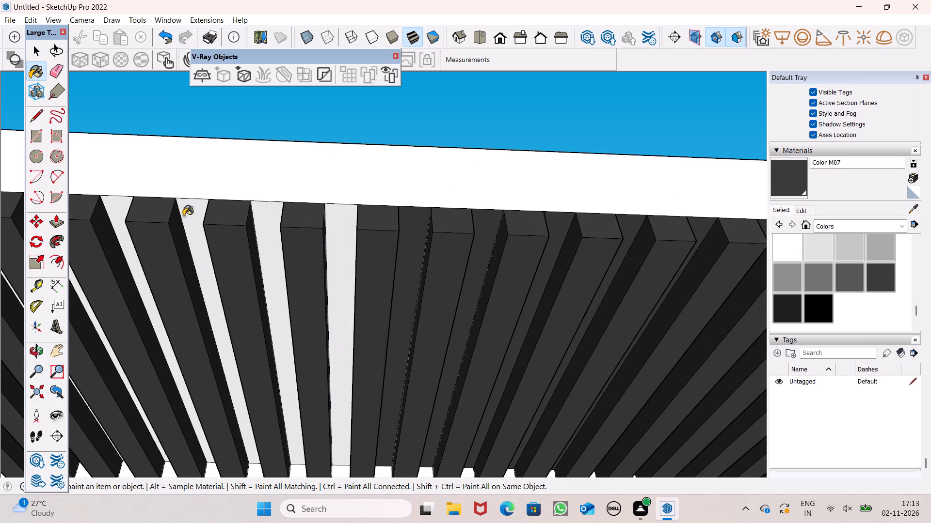
click(183, 208)
click(337, 227)
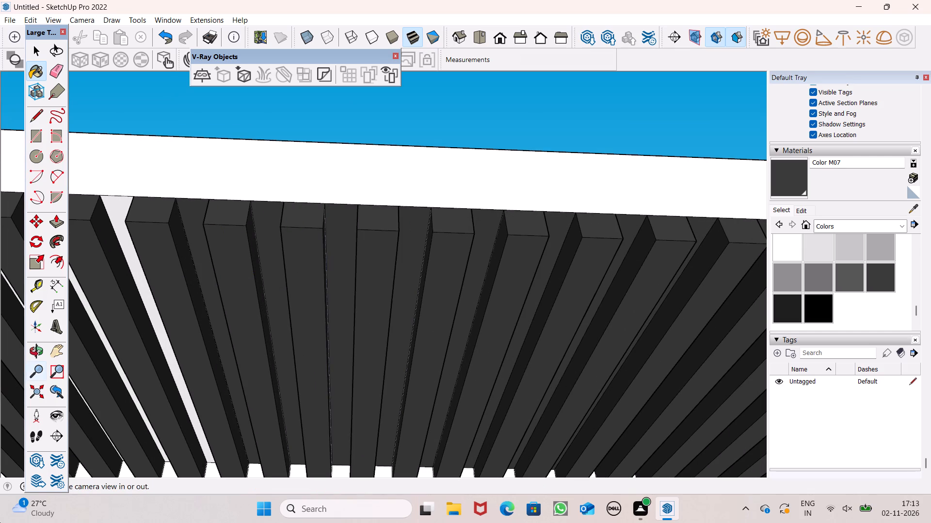
Paint the following group of light soffit strips between the overhang slats with Color M07.
scroll(412, 185, down, 6)
scroll(512, 228, down, 7)
scroll(237, 201, up, 7)
scroll(552, 179, up, 6)
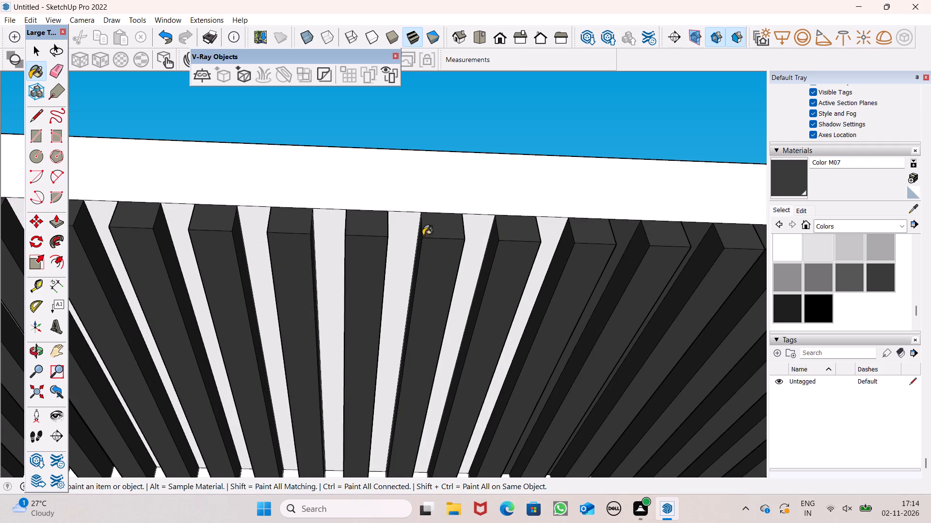
click(397, 243)
click(477, 239)
click(575, 253)
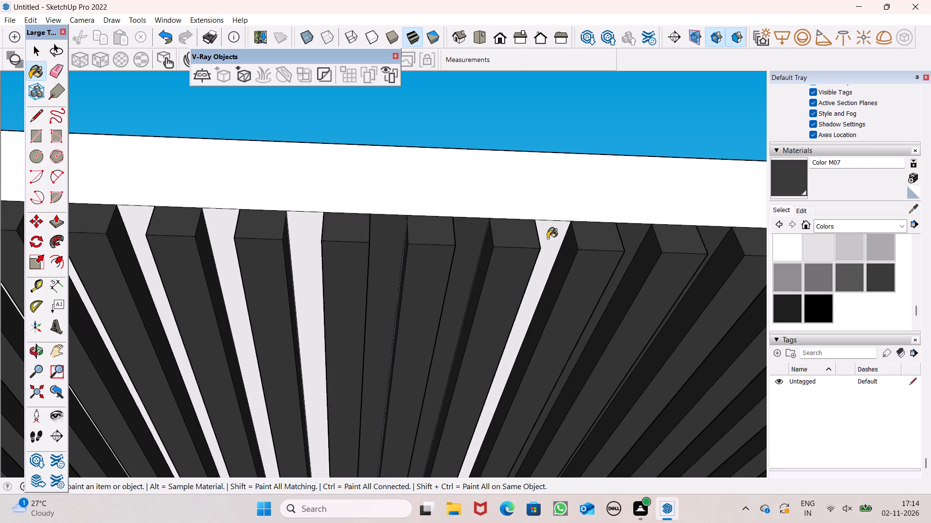
click(540, 237)
scroll(538, 236, down, 5)
scroll(297, 245, up, 6)
click(361, 244)
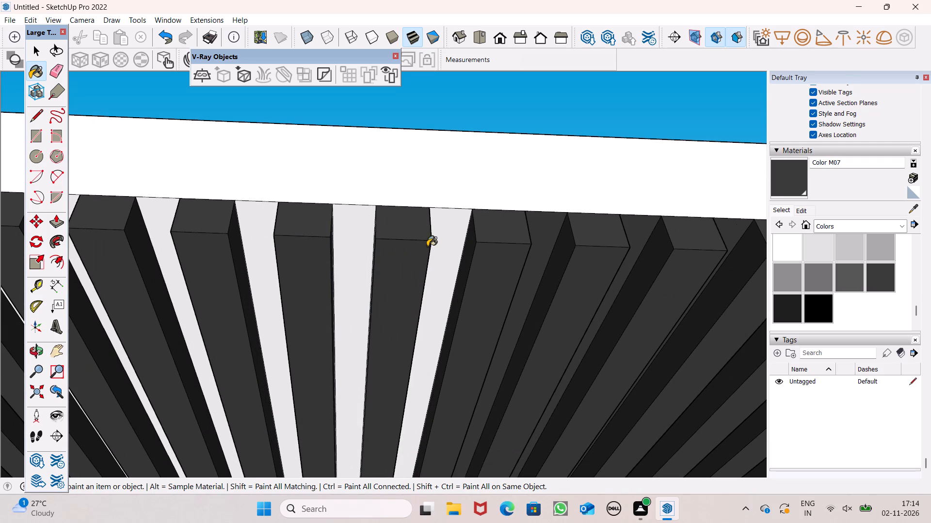
click(428, 246)
click(431, 234)
click(464, 222)
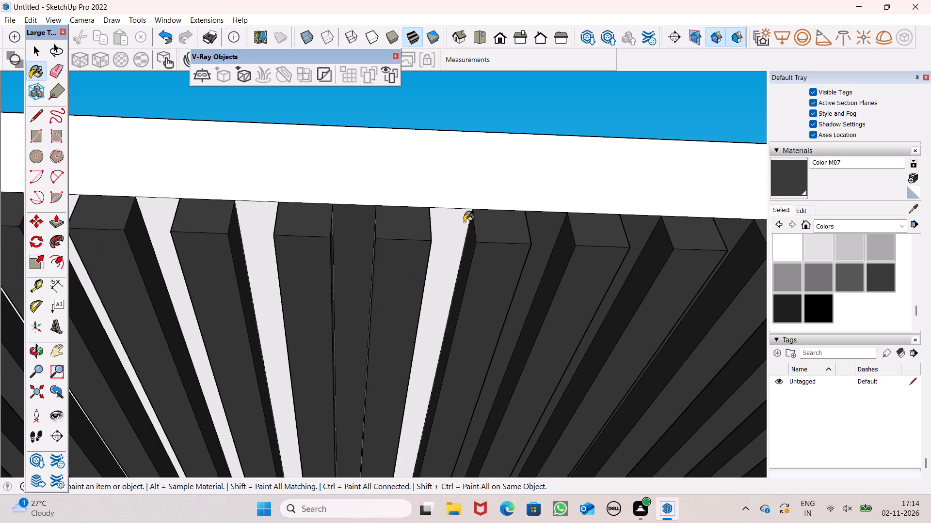
Fill the next light soffit strips toward the far end of the overhang with Color M07.
scroll(472, 222, down, 3)
scroll(303, 238, up, 3)
click(309, 228)
scroll(437, 214, down, 5)
scroll(213, 231, up, 6)
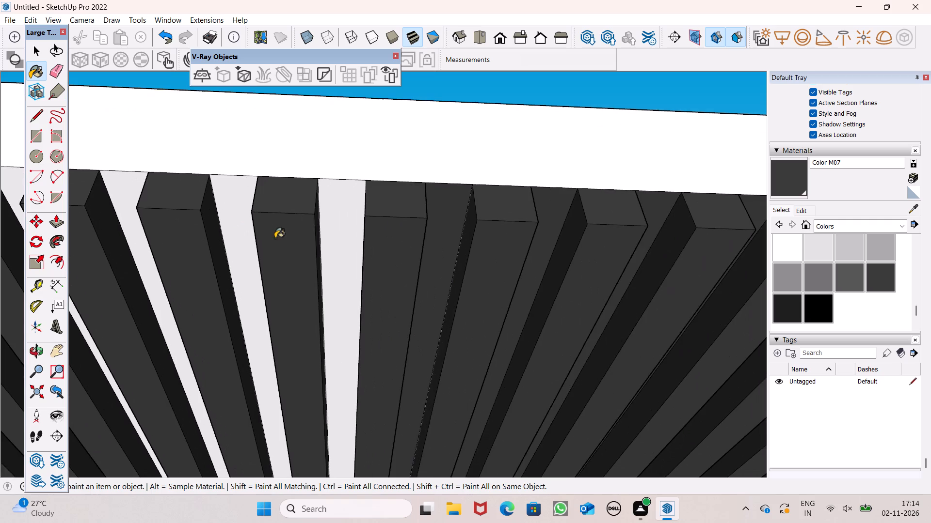
click(211, 234)
click(353, 215)
click(229, 212)
scroll(448, 211, down, 8)
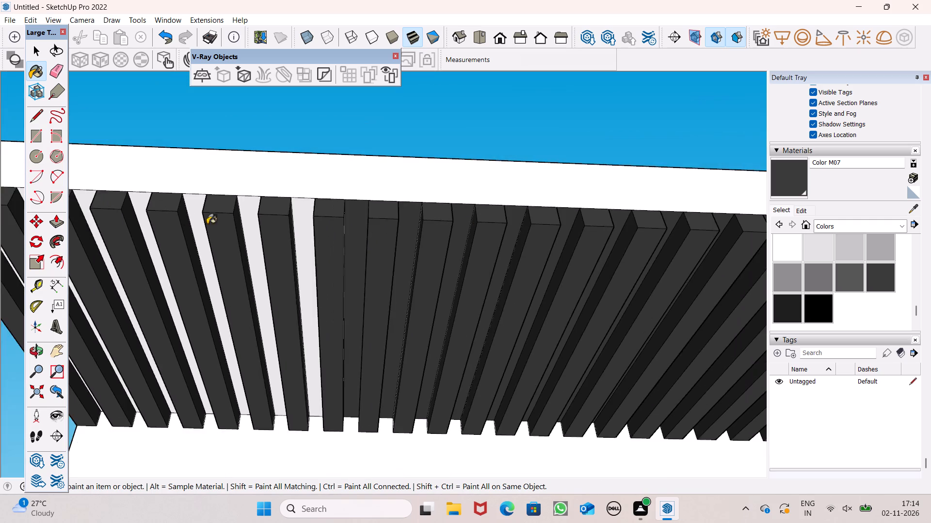
scroll(183, 224, up, 7)
click(304, 210)
click(409, 217)
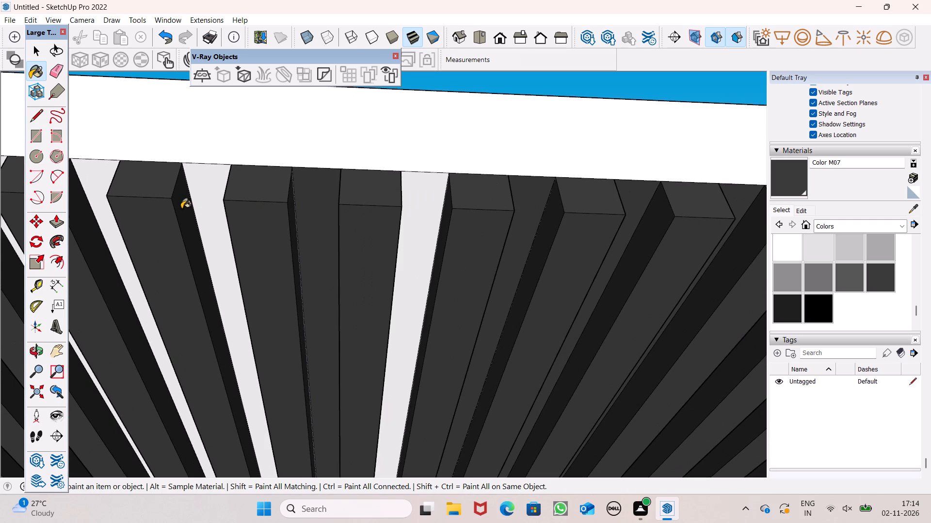
click(181, 209)
click(193, 184)
Paint the last light soffit strips up to the end slat at the far roof corner with Color M07.
scroll(543, 224, down, 8)
scroll(242, 231, up, 7)
click(325, 208)
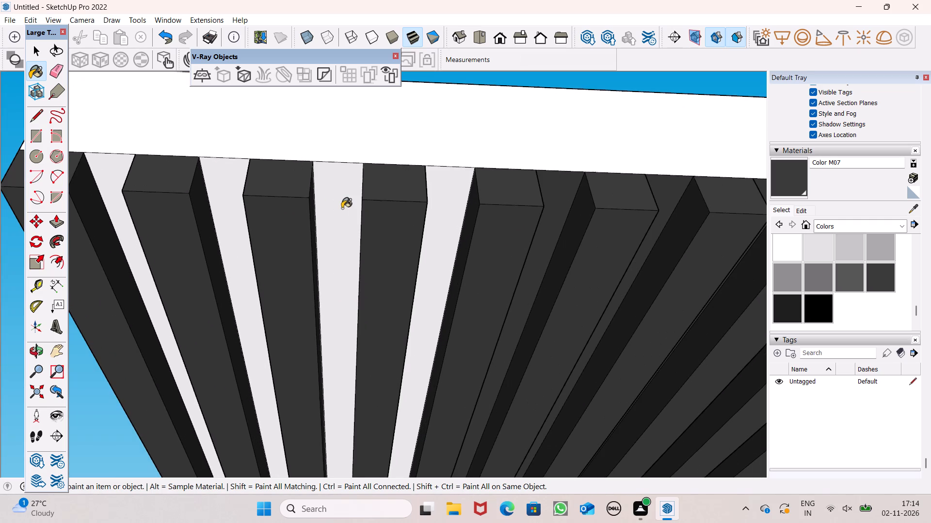
click(458, 215)
click(234, 212)
scroll(393, 224, down, 6)
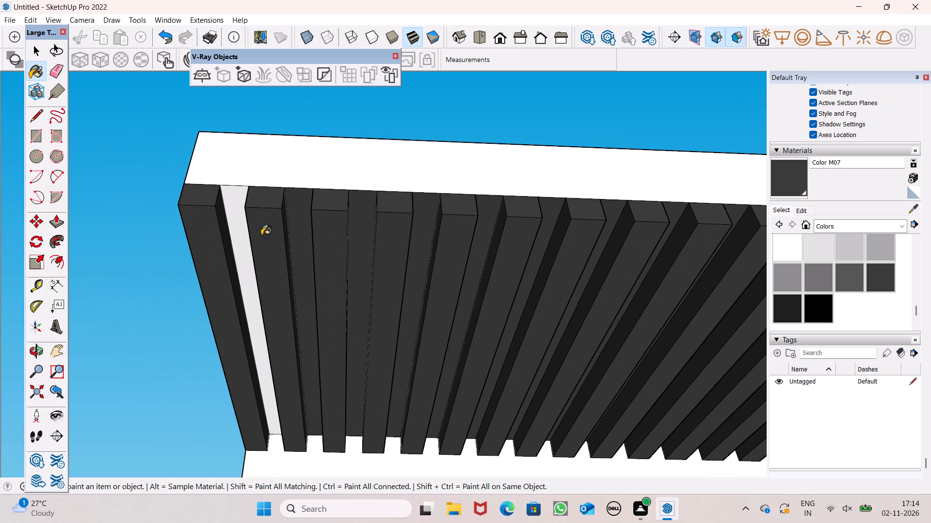
click(241, 221)
Examine the painted overhang slats and soffit from both ends and below, and check the whole front facade.
scroll(214, 193, down, 5)
middle_drag(307, 227, 252, 307)
scroll(252, 307, up, 1)
scroll(267, 281, down, 5)
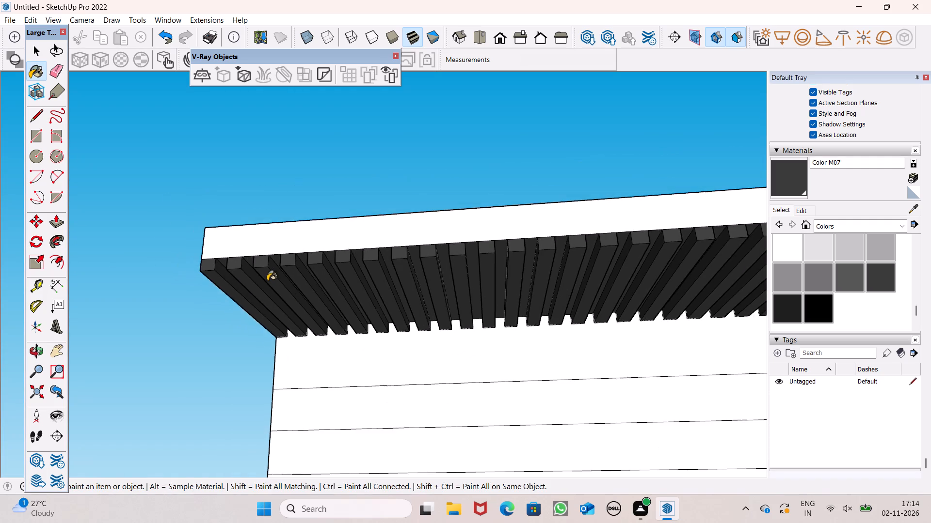
middle_drag(369, 400, 350, 254)
scroll(321, 253, up, 1)
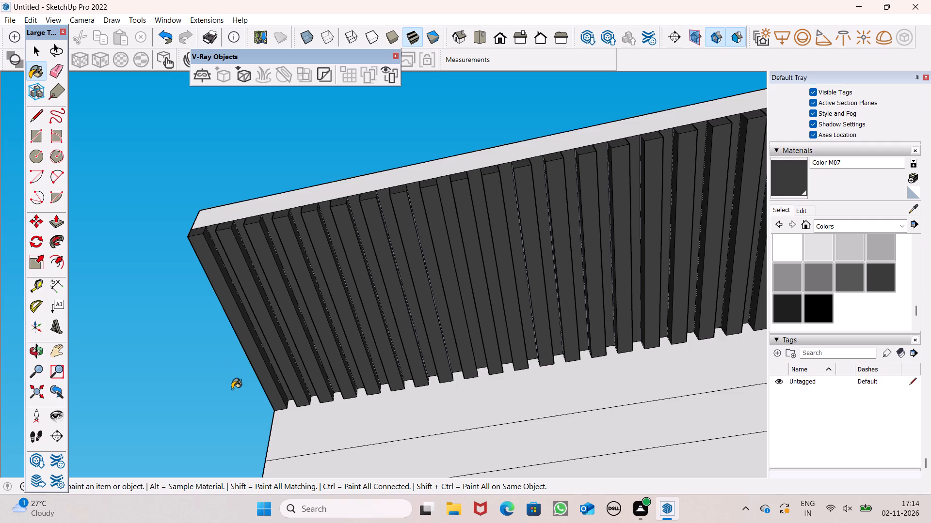
scroll(308, 304, down, 3)
middle_drag(340, 357, 675, 522)
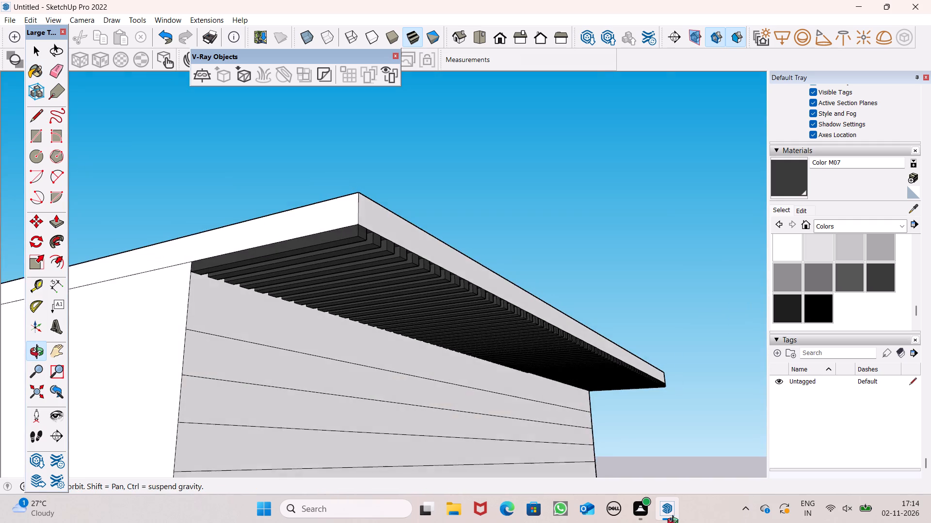
middle_drag(675, 522, 675, 508)
scroll(671, 502, up, 1)
scroll(432, 216, up, 3)
scroll(257, 169, down, 7)
middle_drag(417, 319, 120, 123)
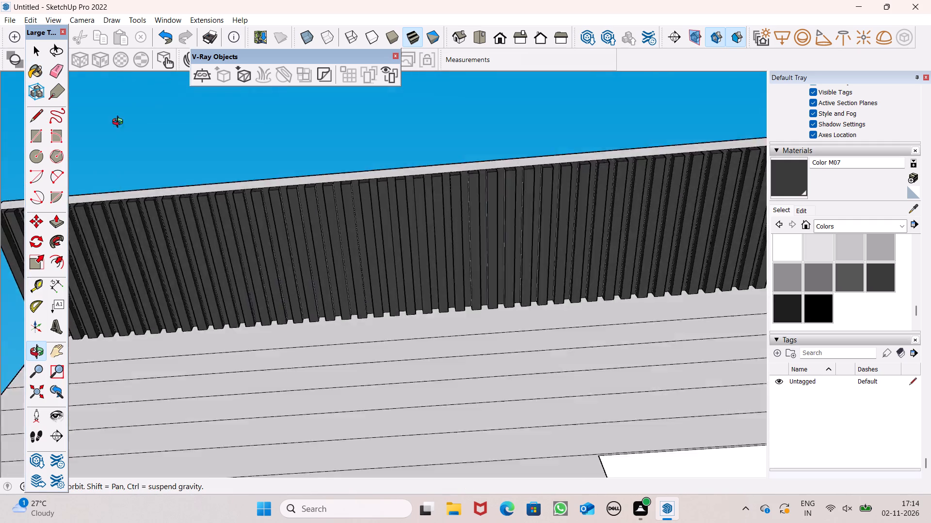
middle_drag(120, 123, 79, 134)
scroll(344, 200, down, 6)
middle_drag(438, 291, 166, 456)
scroll(165, 456, up, 1)
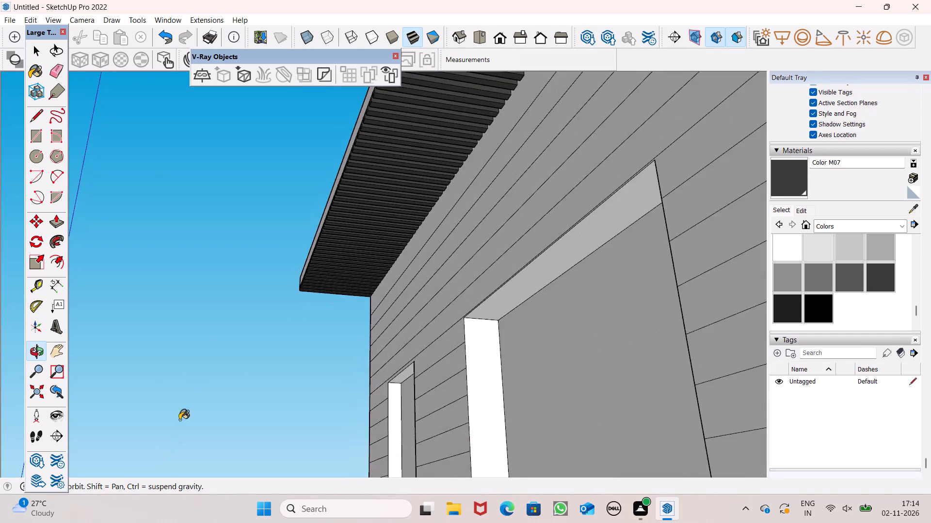
scroll(266, 217, down, 5)
middle_drag(361, 296, 354, 383)
scroll(358, 300, down, 1)
scroll(384, 125, up, 8)
middle_drag(369, 144, 392, 163)
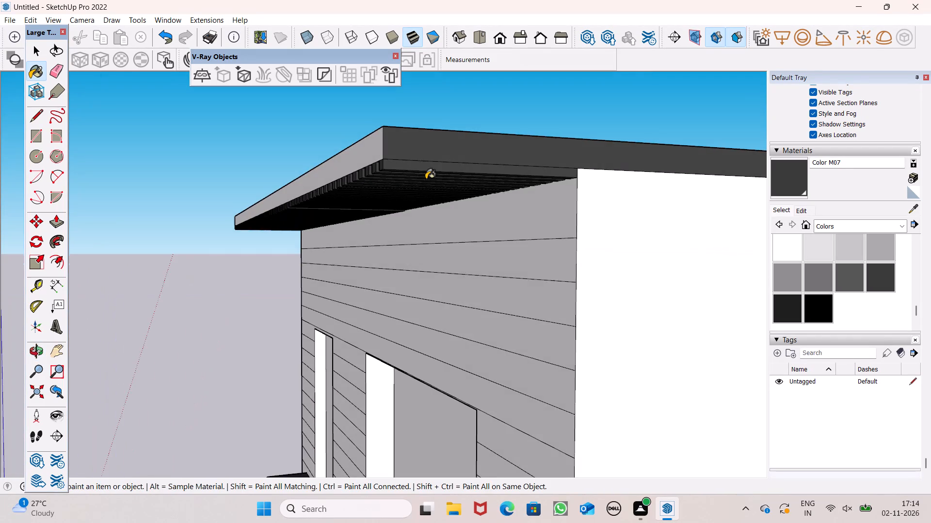
scroll(345, 201, up, 9)
scroll(307, 214, up, 6)
click(296, 198)
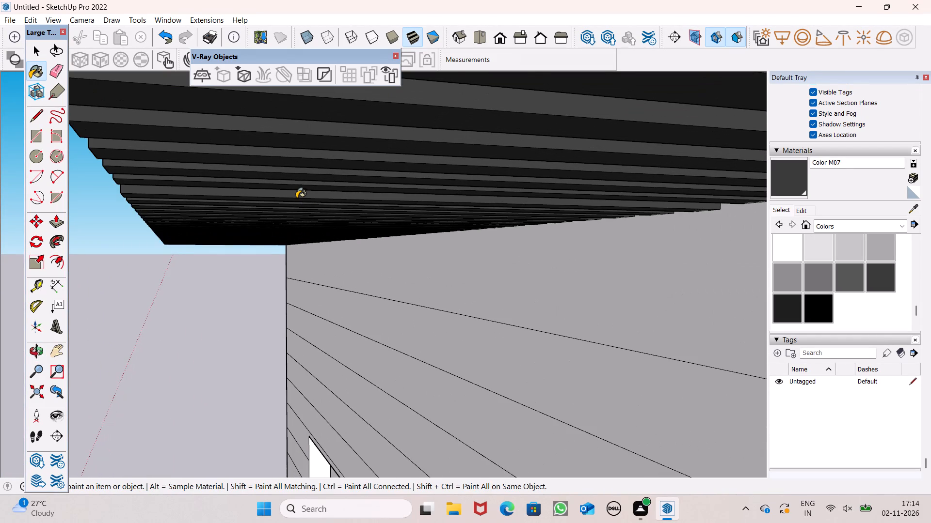
scroll(296, 198, down, 7)
scroll(362, 210, down, 8)
scroll(417, 242, up, 1)
middle_drag(417, 242, 541, 130)
scroll(541, 130, up, 1)
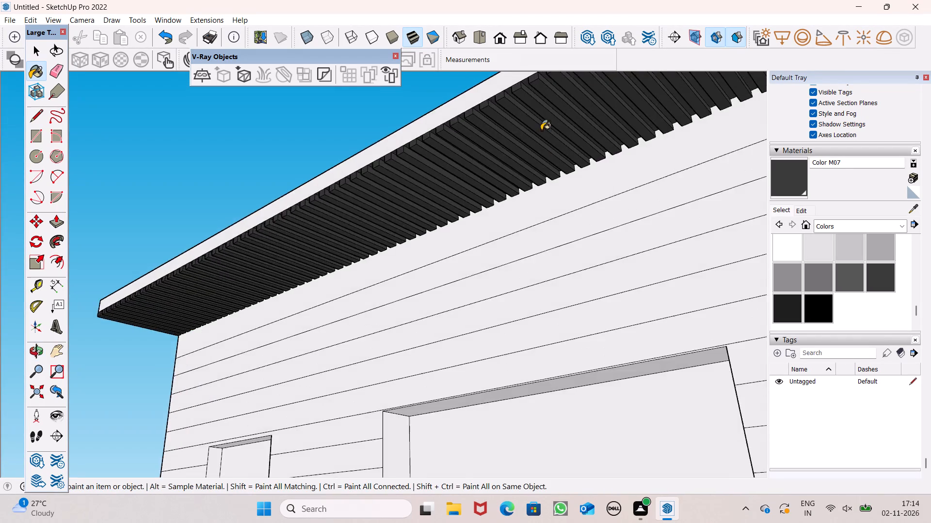
scroll(541, 143, down, 12)
middle_drag(297, 324, 502, 351)
scroll(297, 324, up, 1)
scroll(350, 279, down, 5)
middle_drag(239, 489, 553, 369)
scroll(226, 387, up, 1)
scroll(226, 387, down, 3)
middle_drag(223, 418, 336, 487)
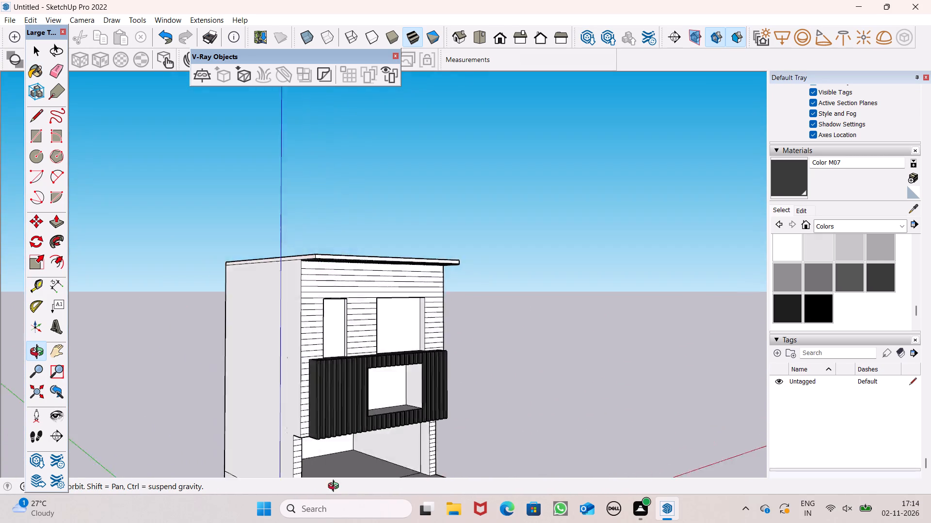
middle_drag(336, 487, 237, 414)
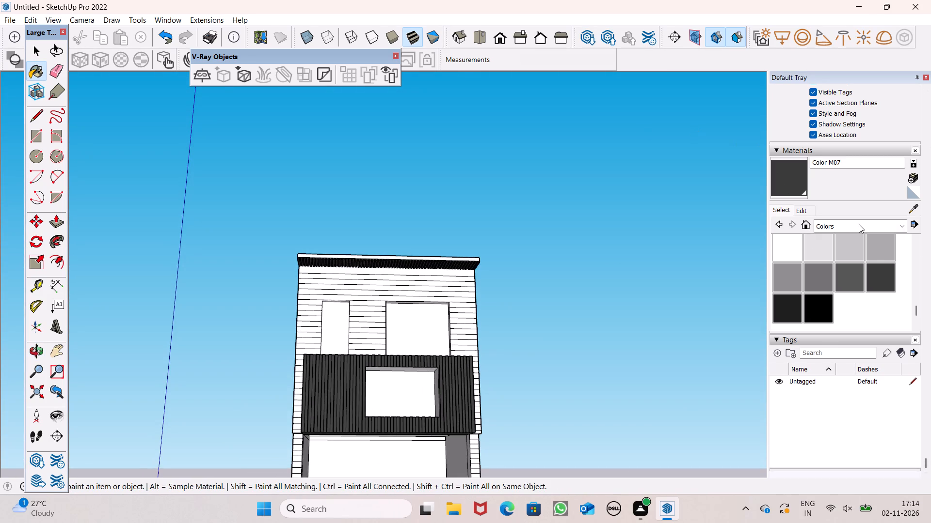
Choose Wood Floor from the Wood materials and paint the wide cladding boards between the roof overhang and the upper openings.
click(859, 224)
click(861, 385)
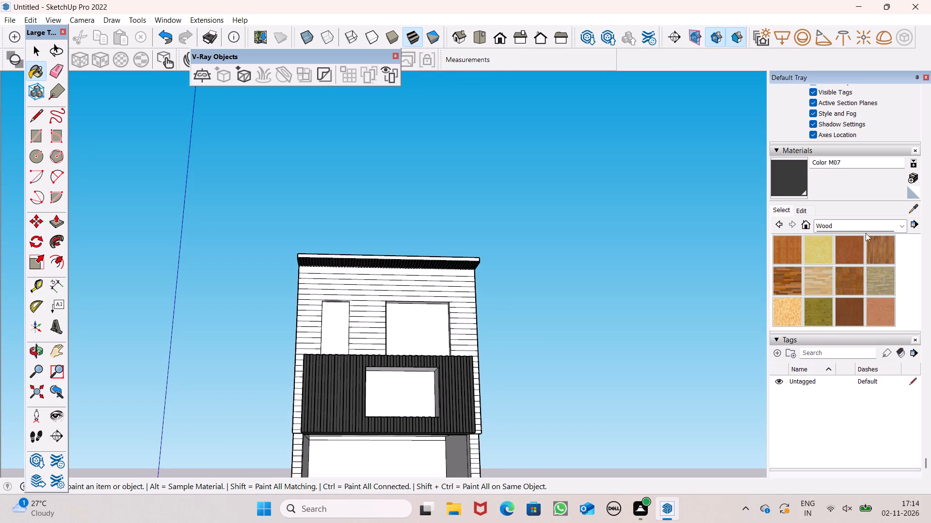
click(874, 250)
scroll(153, 294, up, 8)
scroll(433, 261, up, 5)
double_click(433, 256)
double_click(435, 272)
click(438, 303)
click(439, 306)
click(441, 286)
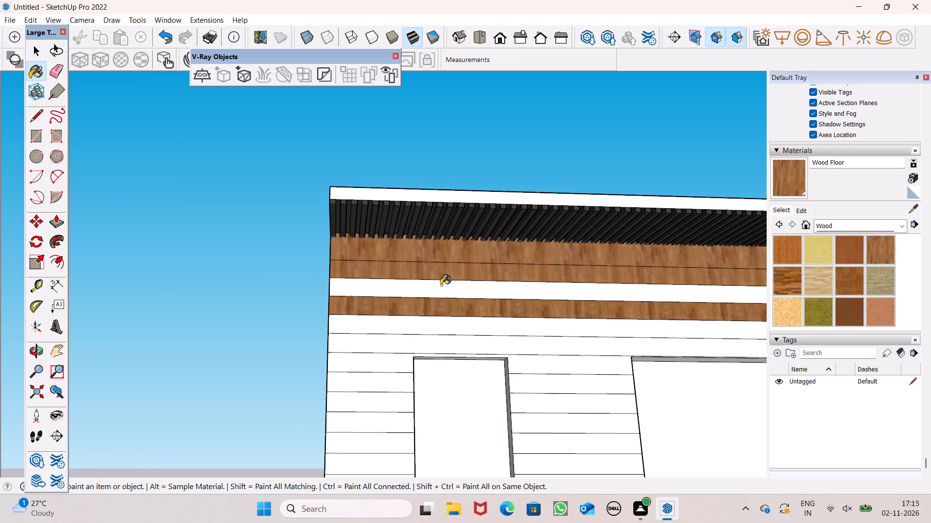
click(434, 308)
click(431, 331)
click(431, 336)
click(430, 340)
drag(398, 360, 391, 367)
click(389, 369)
Paint the upper cladding boards between the facade's outer edge and the narrow opening with Wood Floor.
click(385, 390)
click(385, 399)
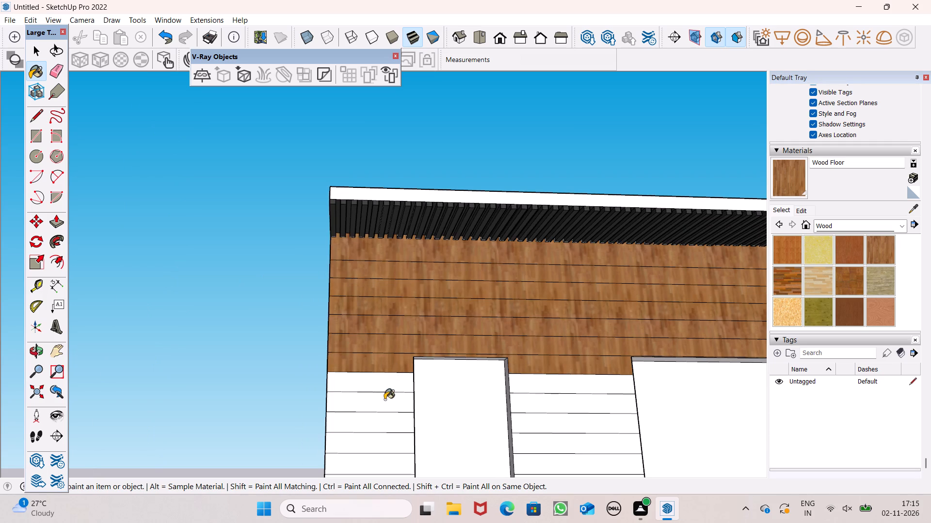
click(381, 393)
click(382, 390)
drag(383, 386, 384, 408)
click(383, 428)
double_click(387, 449)
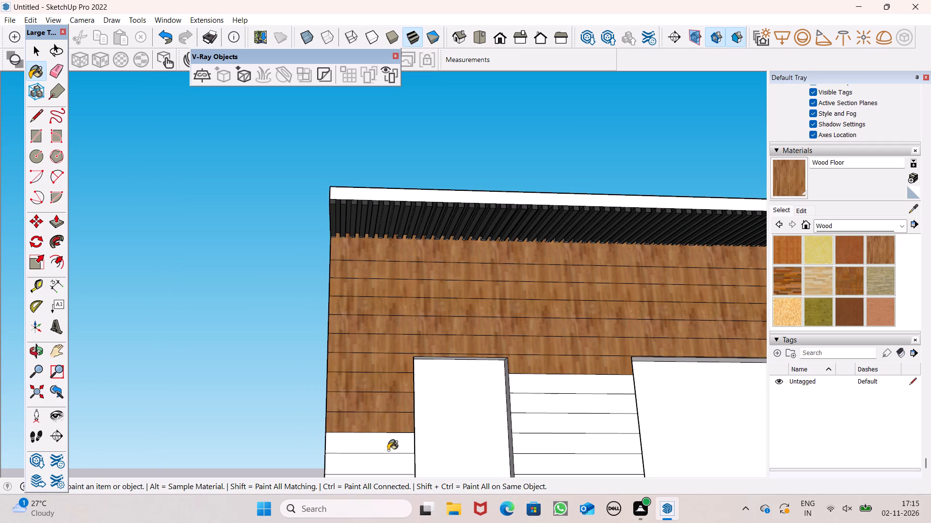
click(391, 464)
Paint the remaining cladding boards beside the narrow opening down toward the dark slatted panel with Wood Floor.
scroll(424, 274, down, 5)
middle_drag(428, 294, 417, 403)
scroll(398, 424, up, 8)
click(380, 358)
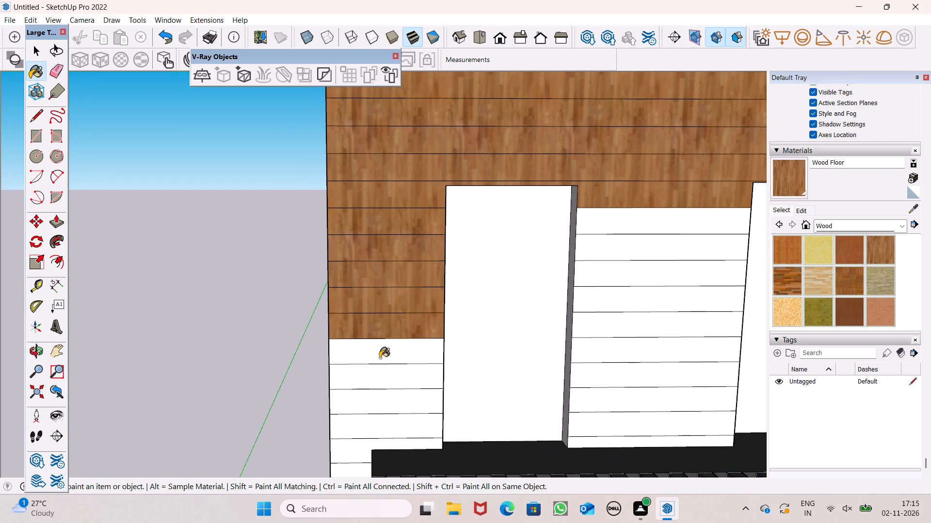
double_click(397, 387)
click(397, 407)
click(392, 426)
click(392, 442)
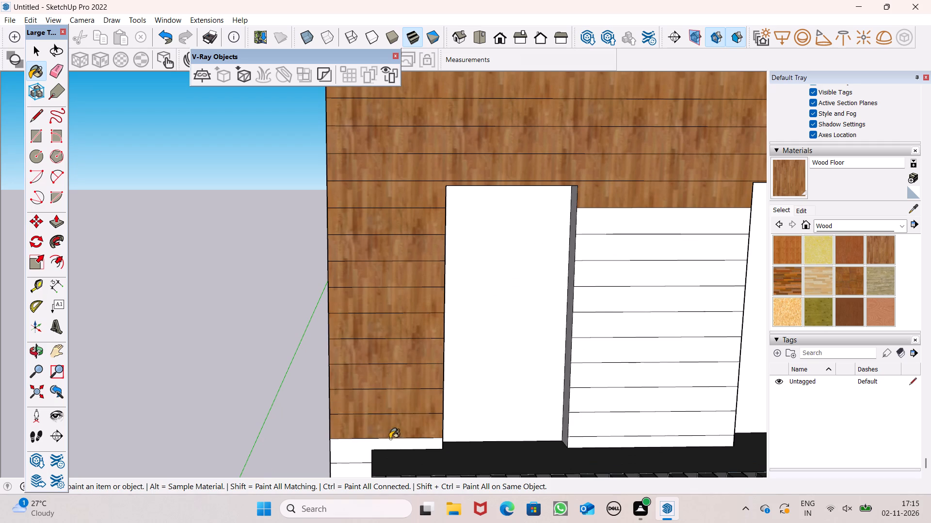
Paint the upper boards of the narrow cladding strip between the facade's left edge and the dark slatted panel with Wood Floor.
scroll(377, 354, down, 8)
scroll(366, 439, up, 6)
click(379, 385)
drag(378, 423, 378, 428)
click(378, 427)
click(374, 413)
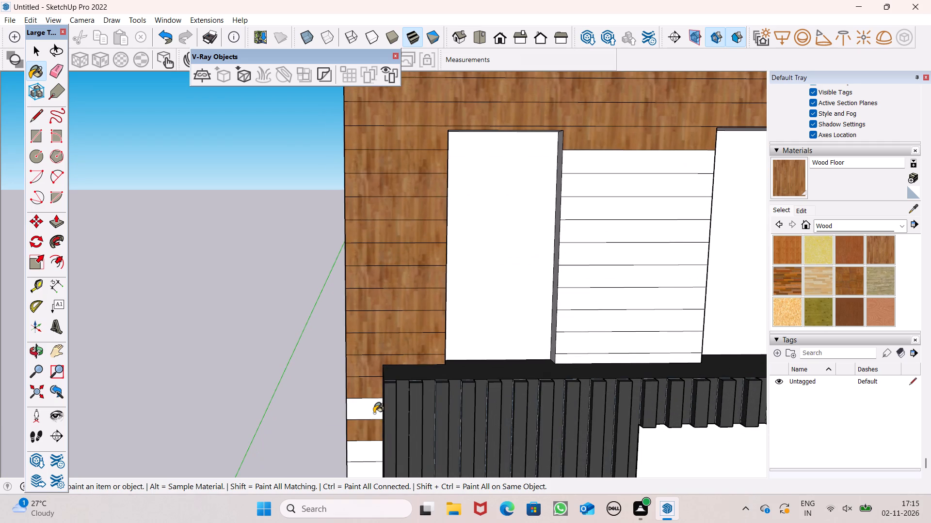
scroll(410, 277, down, 9)
scroll(384, 409, up, 7)
click(396, 394)
click(397, 352)
click(402, 377)
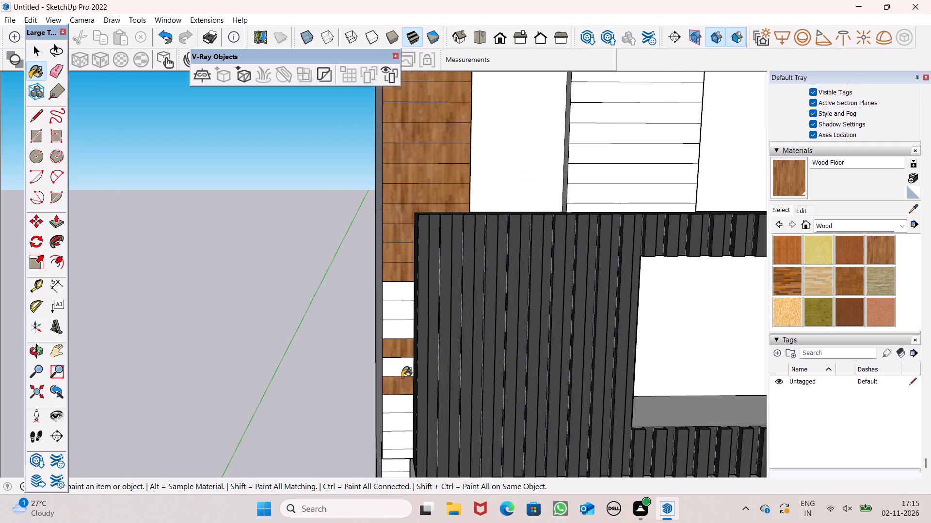
click(403, 323)
click(404, 327)
click(403, 297)
click(401, 303)
click(405, 368)
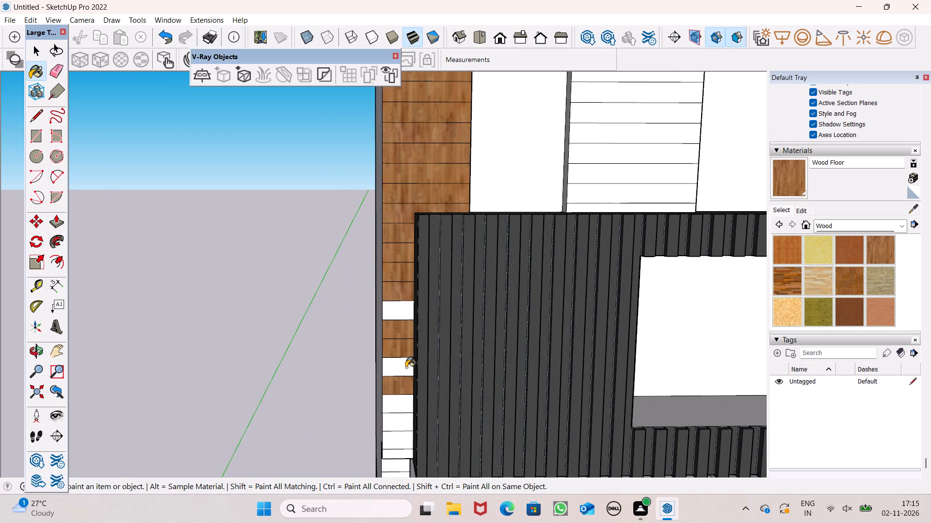
Paint the remaining boards of the facade's left strip down to the slatted panel's lower edge with Wood Floor.
click(397, 400)
drag(397, 401, 398, 423)
click(398, 423)
drag(397, 438, 393, 457)
click(392, 447)
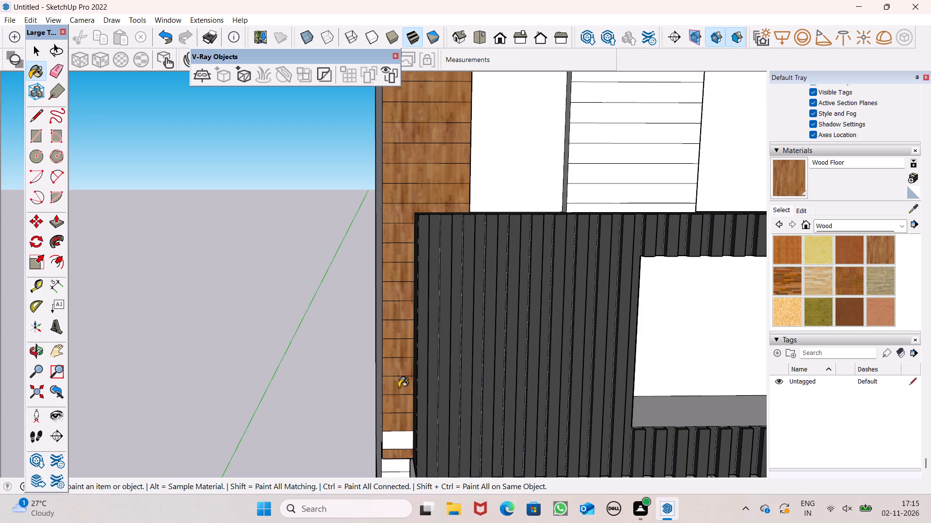
scroll(409, 258, down, 6)
scroll(387, 402, up, 7)
click(429, 229)
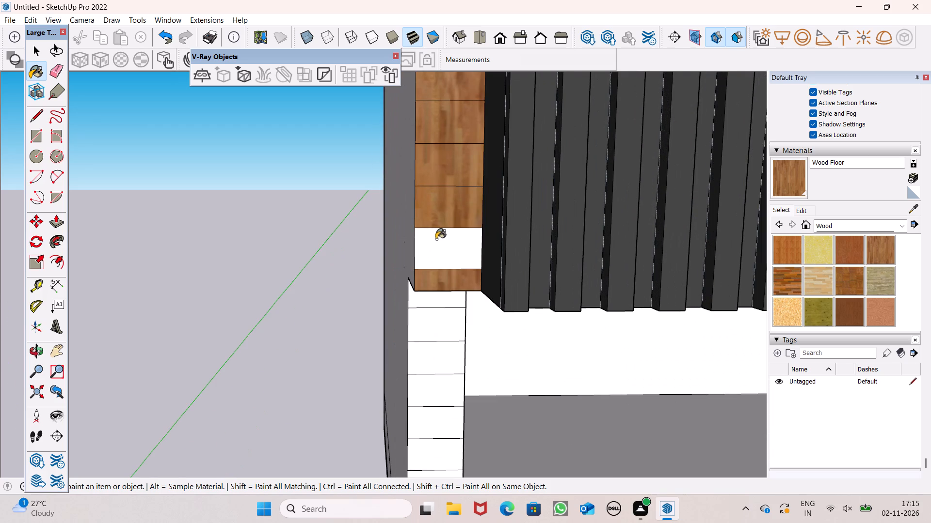
Paint the left strip's stepped underside and the upper boards of the ground-floor pier below it with Wood Floor.
scroll(436, 239, down, 5)
middle_drag(432, 310, 426, 221)
click(437, 275)
click(440, 301)
drag(440, 306, 438, 314)
drag(437, 334, 437, 340)
drag(437, 353, 436, 361)
drag(436, 387, 433, 414)
click(433, 413)
drag(434, 395, 435, 389)
click(439, 363)
click(438, 300)
click(436, 250)
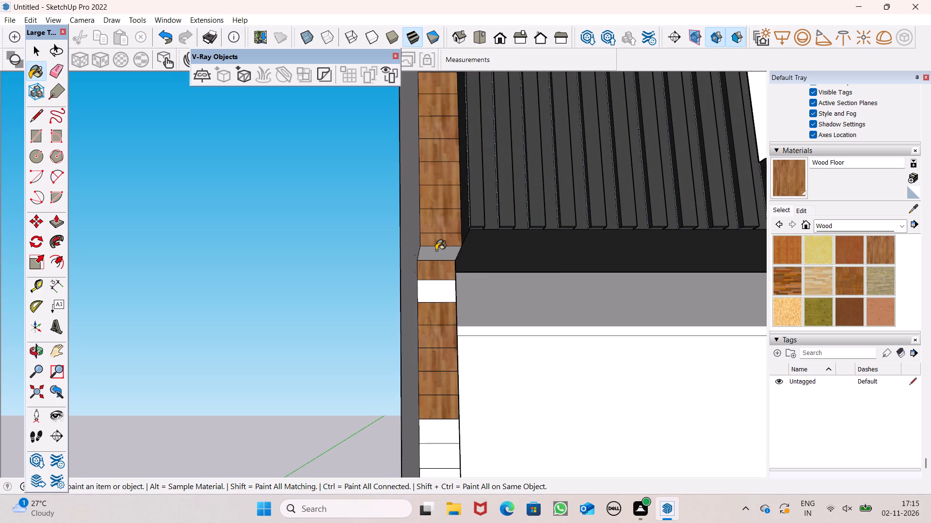
Paint the remaining boards of the left ground-floor pier down to the base slab with Wood Floor.
scroll(436, 239, down, 6)
scroll(447, 322, up, 6)
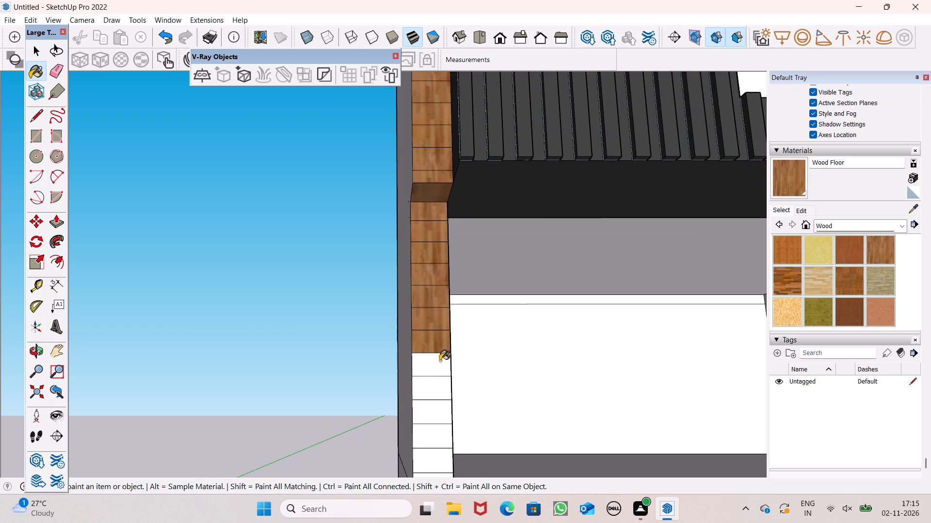
click(440, 361)
drag(439, 373, 440, 378)
click(440, 378)
click(435, 388)
drag(433, 391, 430, 404)
drag(428, 421, 425, 435)
click(423, 435)
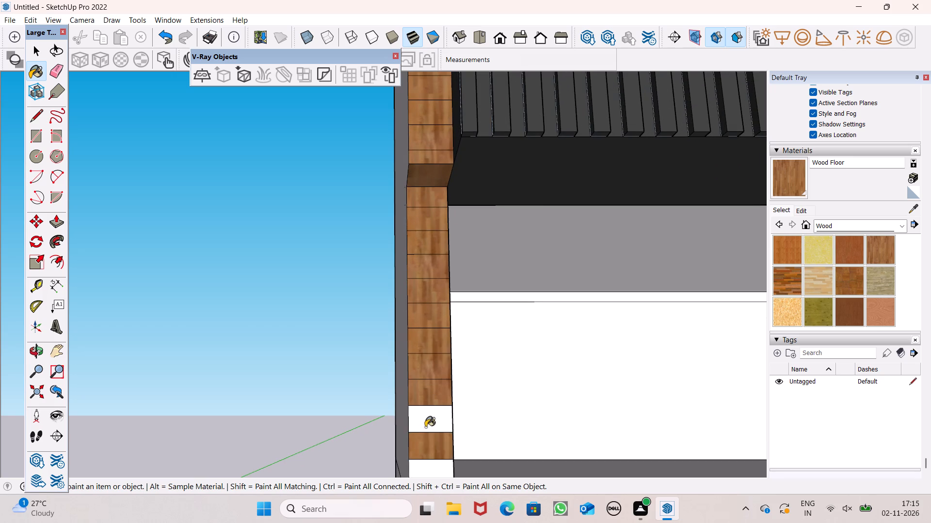
click(425, 427)
scroll(417, 277, down, 8)
scroll(417, 363, up, 7)
click(417, 363)
click(425, 385)
Paint the upper cladding boards between the narrow and wide upper-floor openings with Wood Floor.
scroll(409, 338, down, 7)
scroll(411, 324, up, 2)
middle_drag(417, 341, 420, 400)
scroll(346, 343, down, 14)
scroll(432, 177, up, 8)
scroll(403, 211, up, 3)
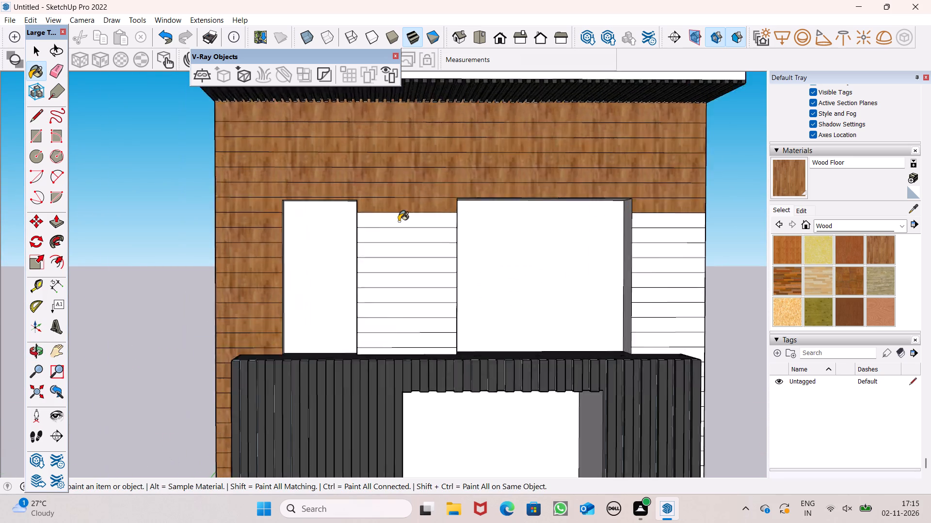
scroll(399, 221, up, 3)
double_click(397, 227)
drag(398, 226, 398, 242)
click(398, 243)
click(398, 248)
click(400, 263)
click(402, 272)
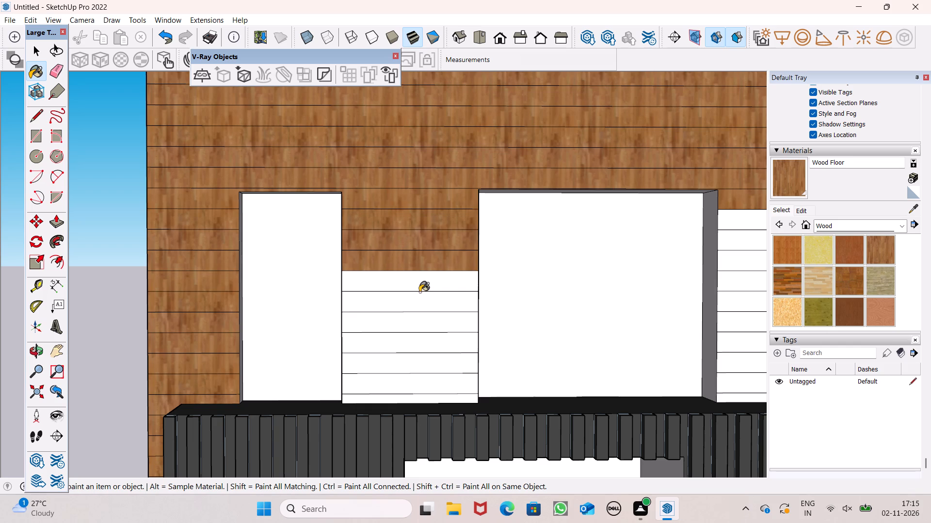
Paint the lower cladding boards between the two upper-floor openings down to the slatted panel with Wood Floor.
click(421, 294)
drag(423, 294, 424, 299)
click(431, 322)
click(430, 347)
drag(428, 364, 427, 374)
click(419, 361)
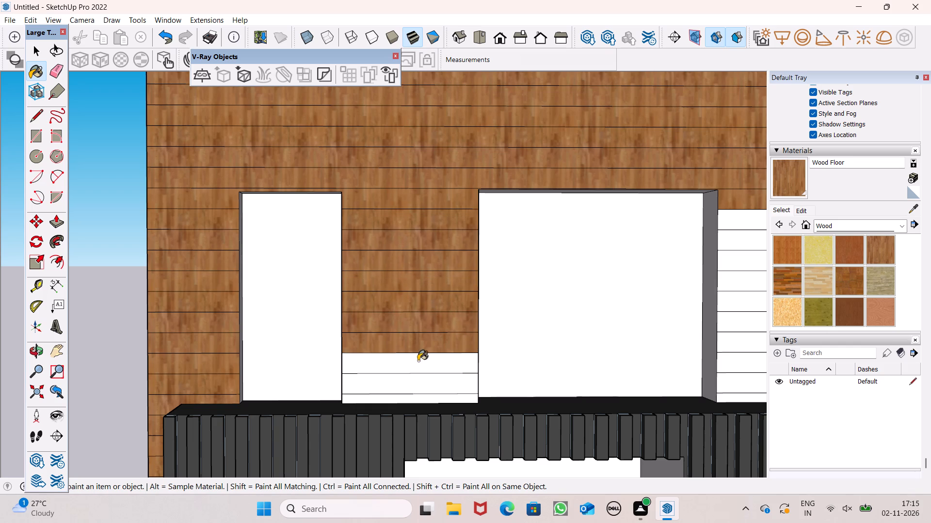
click(411, 401)
click(391, 400)
Paint the cladding boards between the wide upper opening and the facade's right edge with Wood Floor.
scroll(377, 306, down, 8)
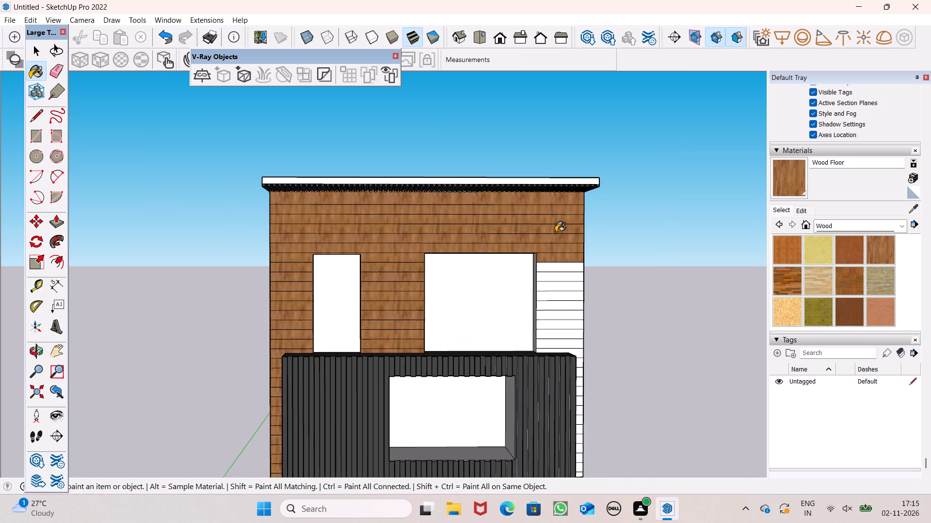
scroll(604, 241, up, 6)
drag(549, 250, 549, 255)
click(546, 273)
drag(548, 287, 548, 296)
click(547, 296)
click(549, 306)
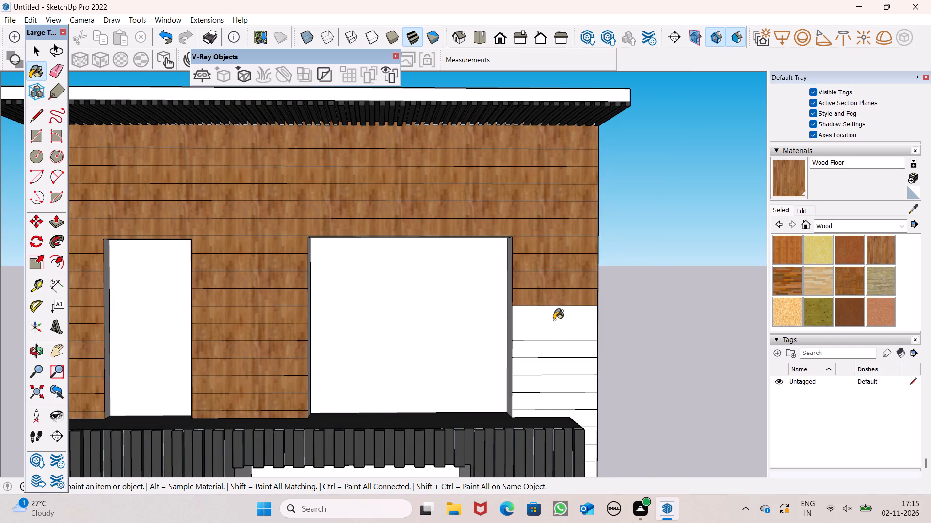
click(555, 325)
click(557, 332)
drag(562, 356, 563, 368)
click(562, 360)
click(567, 348)
click(566, 376)
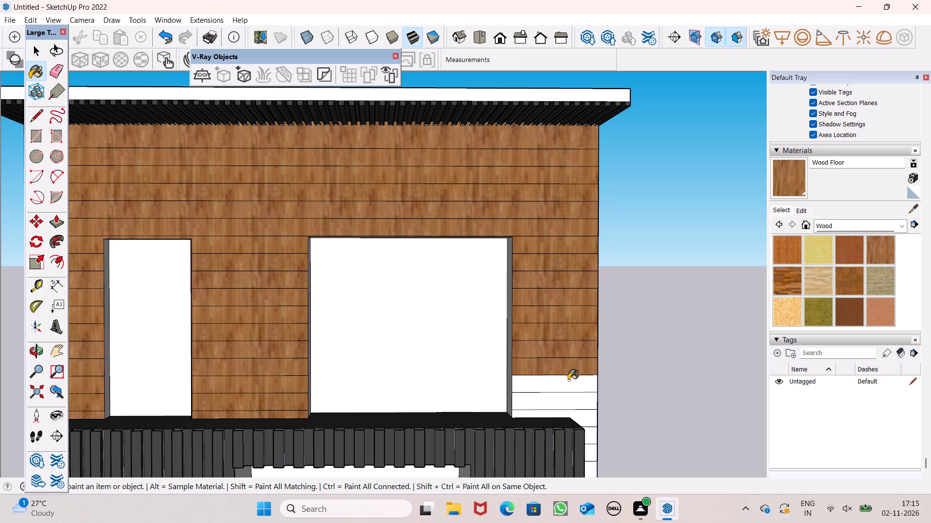
drag(571, 391, 577, 408)
drag(575, 403, 578, 414)
Paint the upper boards of the narrow strip between the slatted panel and the facade's right edge with Wood Floor.
scroll(462, 249, down, 8)
scroll(506, 364, up, 3)
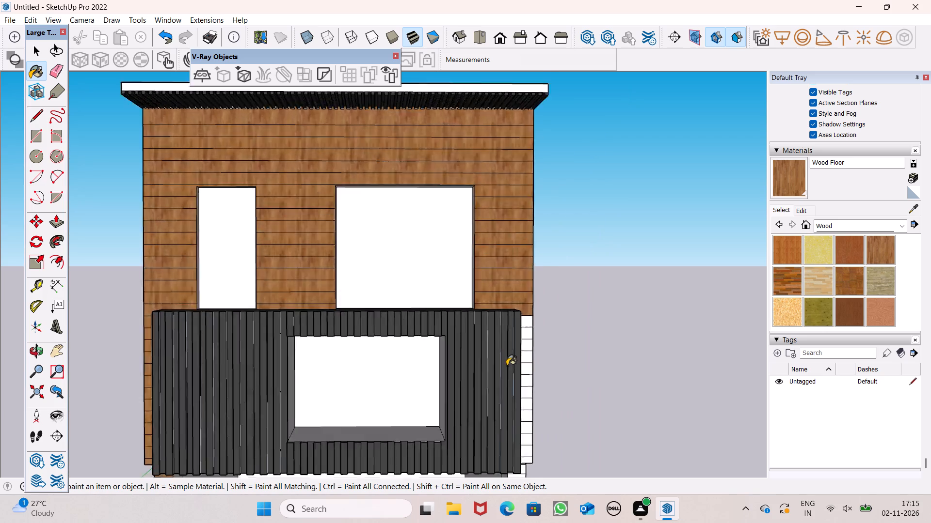
scroll(507, 366, up, 5)
middle_drag(543, 381, 494, 401)
scroll(507, 350, up, 3)
click(541, 308)
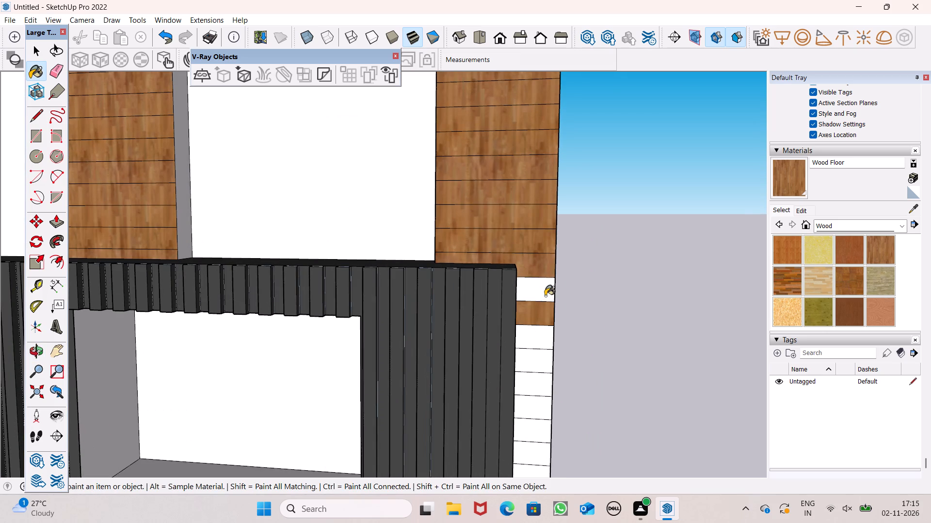
click(545, 296)
click(551, 340)
click(543, 360)
click(543, 368)
drag(543, 389, 544, 394)
click(544, 408)
click(545, 415)
click(544, 430)
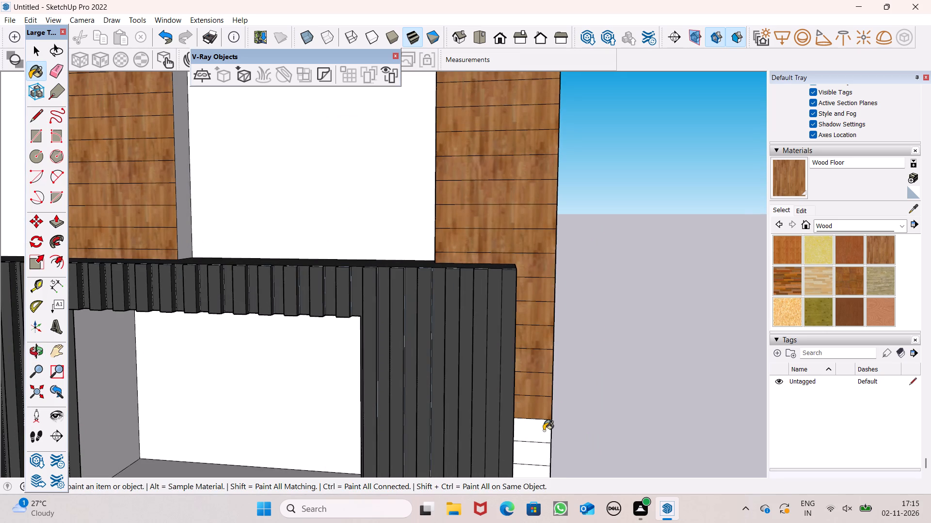
Paint the lower boards of the facade's right strip down to the slatted panel's lower edge with Wood Floor.
scroll(533, 249, down, 5)
scroll(534, 341, up, 1)
scroll(490, 232, down, 5)
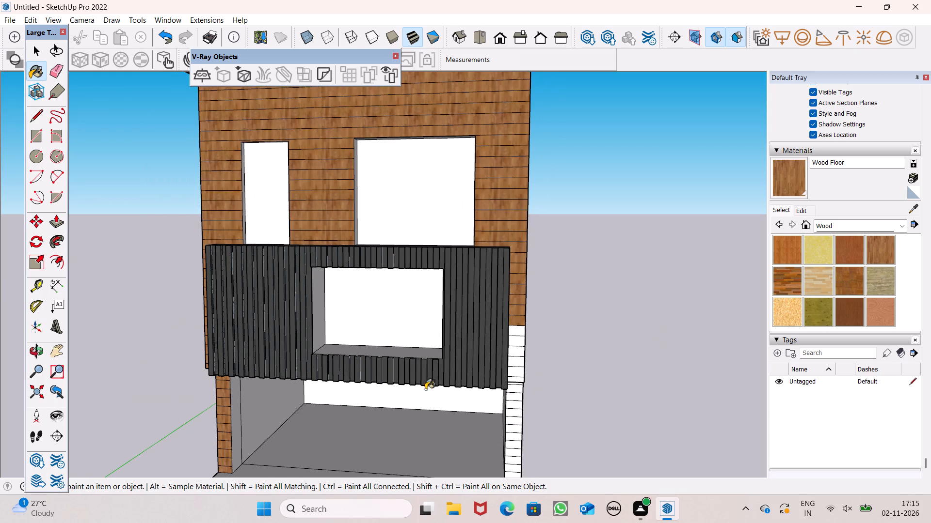
scroll(546, 385, up, 9)
scroll(458, 288, up, 6)
click(473, 223)
click(499, 286)
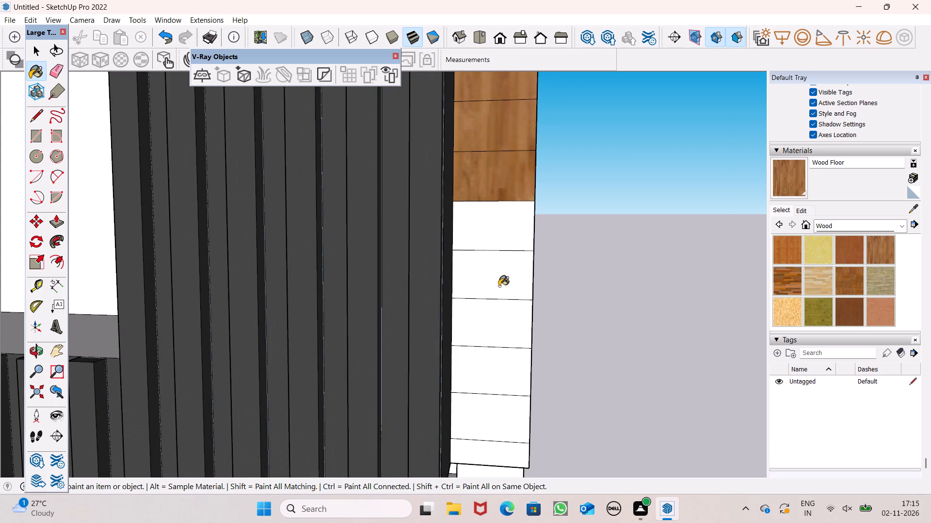
click(503, 330)
click(499, 403)
click(505, 382)
click(500, 455)
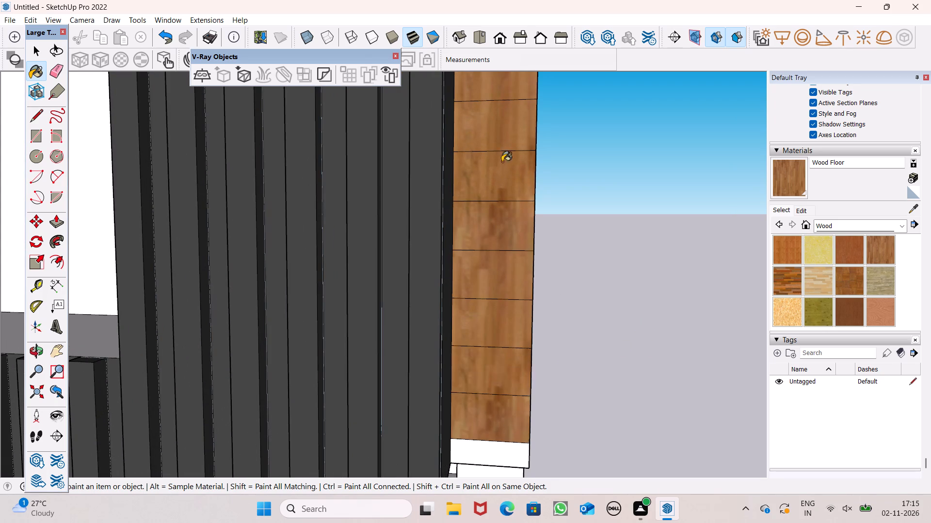
Paint the right strip's stepped underside and the upper boards of the ground-floor pier below it with Wood Floor.
scroll(498, 99, down, 6)
scroll(472, 178, down, 3)
scroll(463, 332, up, 5)
scroll(462, 327, down, 3)
middle_drag(494, 342, 466, 274)
scroll(474, 292, up, 1)
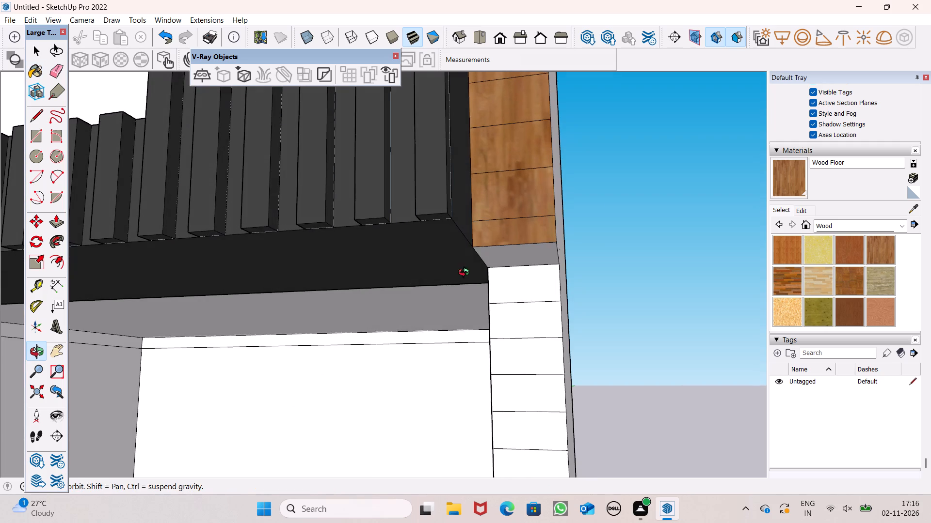
middle_drag(466, 274, 466, 271)
click(518, 262)
click(527, 282)
drag(530, 312, 530, 317)
drag(534, 345, 535, 351)
click(535, 358)
drag(543, 386, 544, 390)
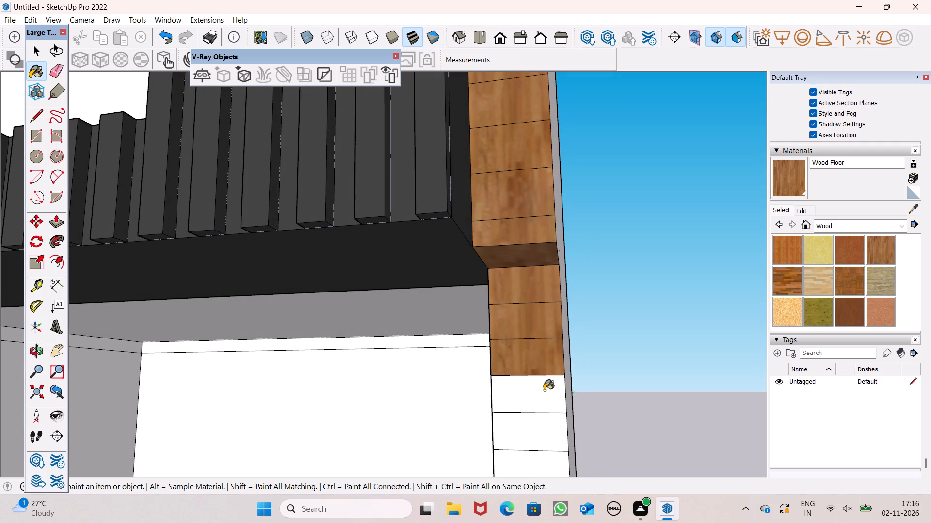
drag(544, 390, 544, 391)
click(543, 395)
Paint the remaining boards of the right ground-floor pier down to the base slab with Wood Floor.
scroll(548, 208, down, 5)
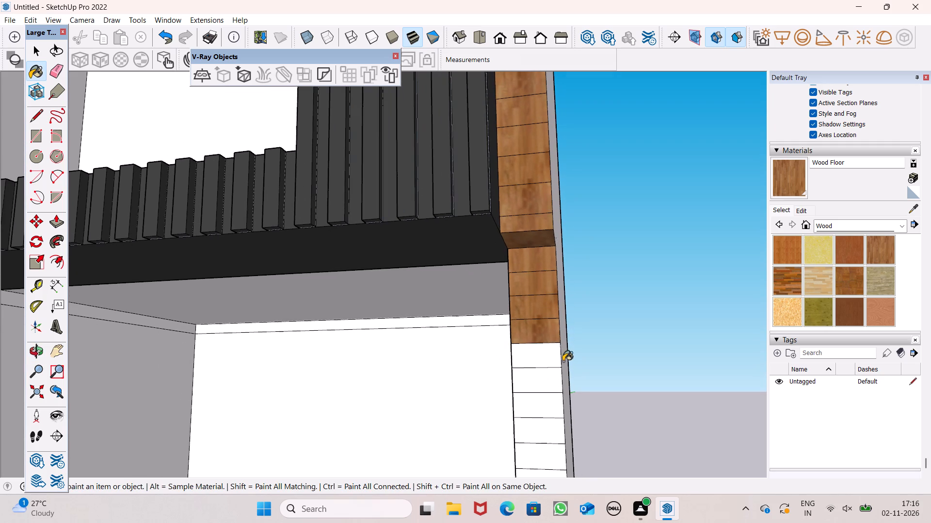
click(527, 355)
double_click(530, 416)
scroll(530, 245, down, 1)
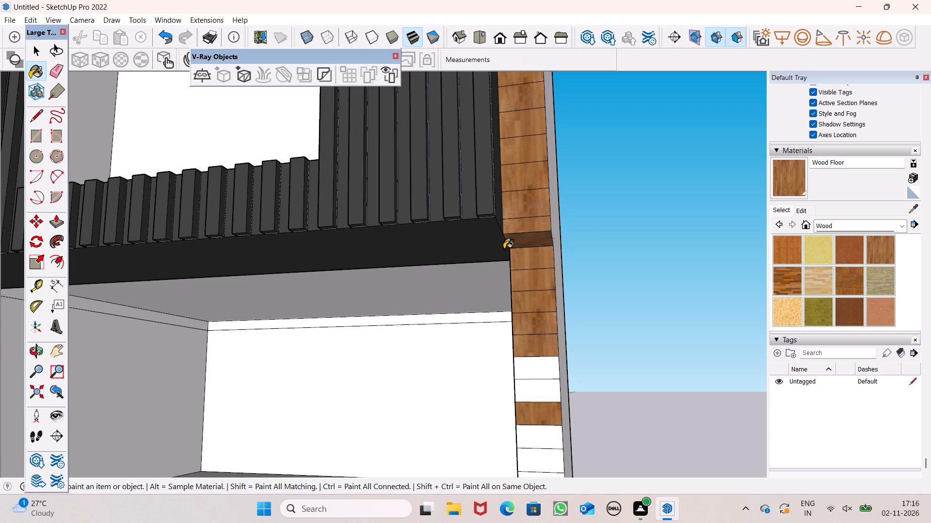
scroll(551, 302, down, 1)
click(528, 360)
click(530, 373)
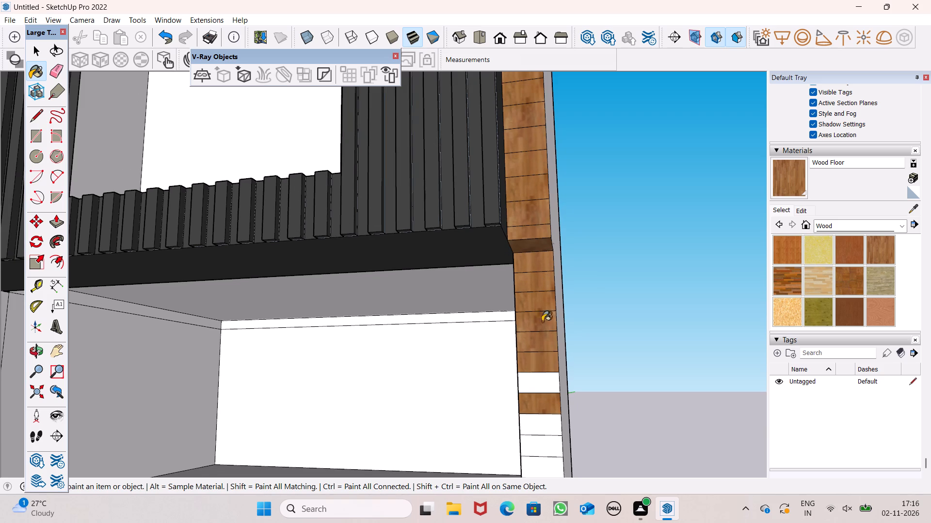
scroll(568, 258, down, 9)
scroll(562, 402, up, 5)
scroll(539, 346, up, 3)
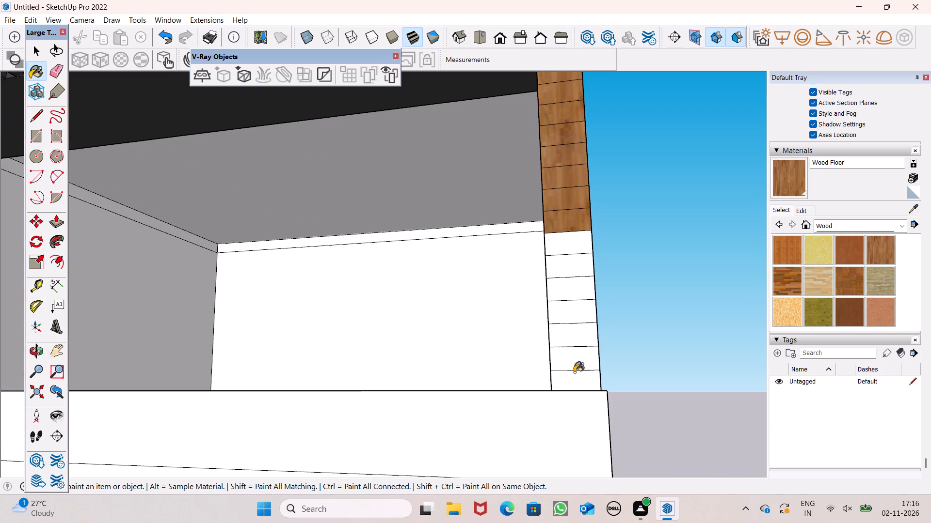
click(581, 383)
click(563, 349)
click(584, 318)
click(584, 332)
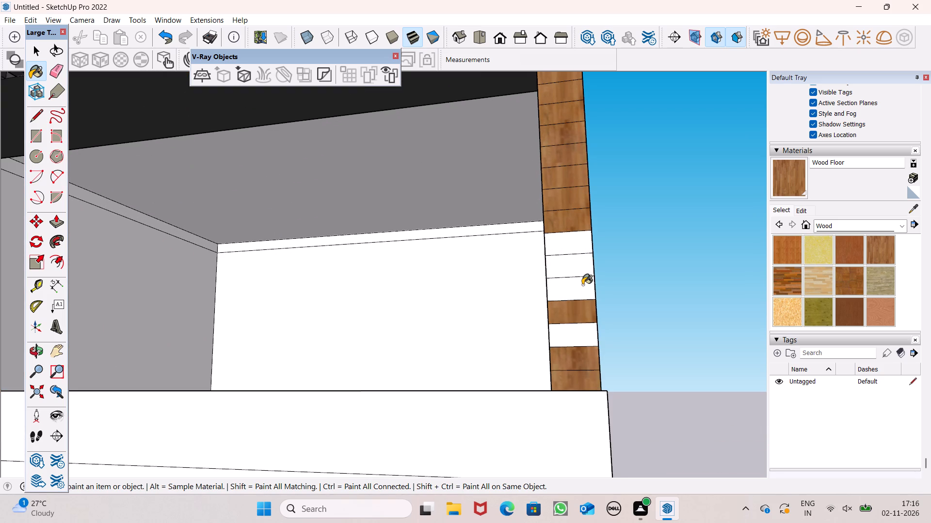
click(582, 285)
click(580, 273)
click(587, 246)
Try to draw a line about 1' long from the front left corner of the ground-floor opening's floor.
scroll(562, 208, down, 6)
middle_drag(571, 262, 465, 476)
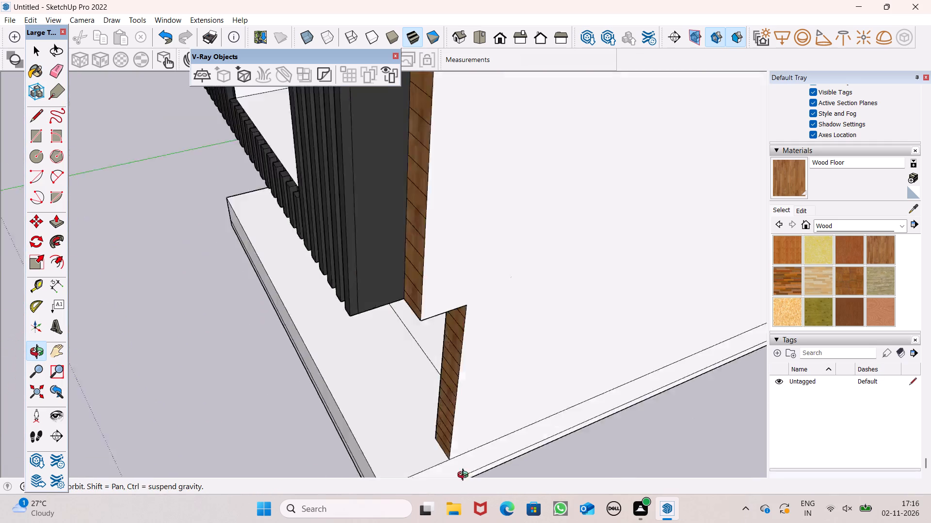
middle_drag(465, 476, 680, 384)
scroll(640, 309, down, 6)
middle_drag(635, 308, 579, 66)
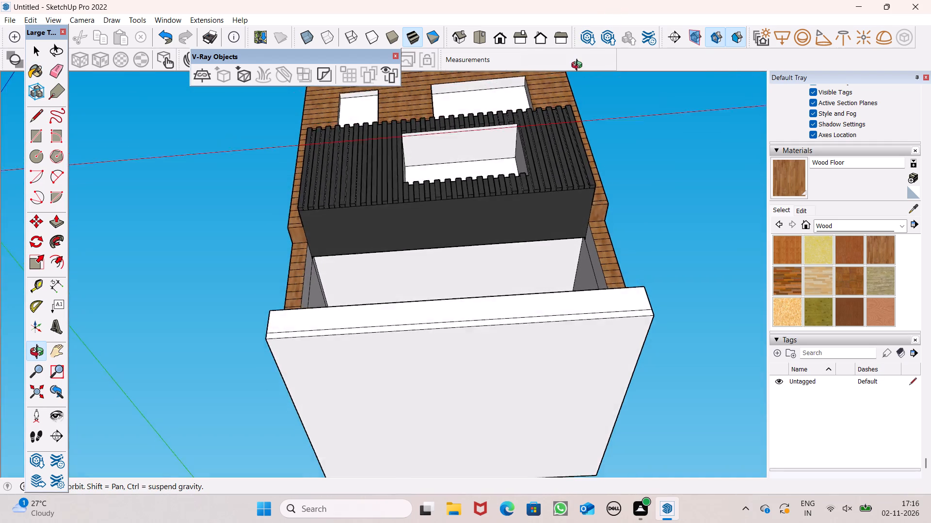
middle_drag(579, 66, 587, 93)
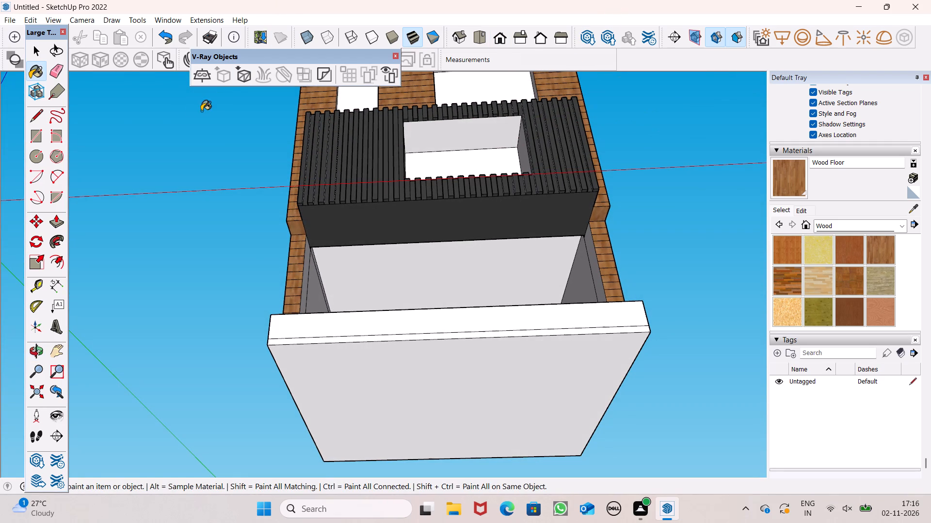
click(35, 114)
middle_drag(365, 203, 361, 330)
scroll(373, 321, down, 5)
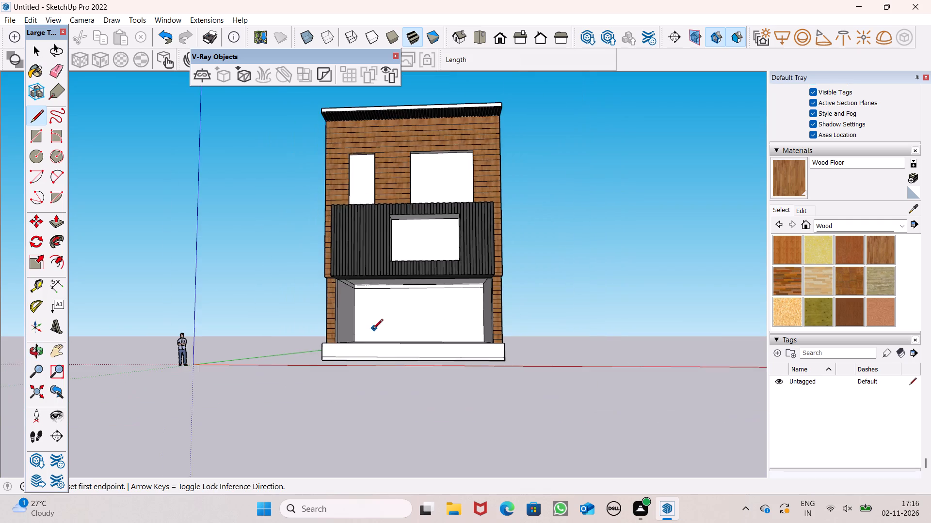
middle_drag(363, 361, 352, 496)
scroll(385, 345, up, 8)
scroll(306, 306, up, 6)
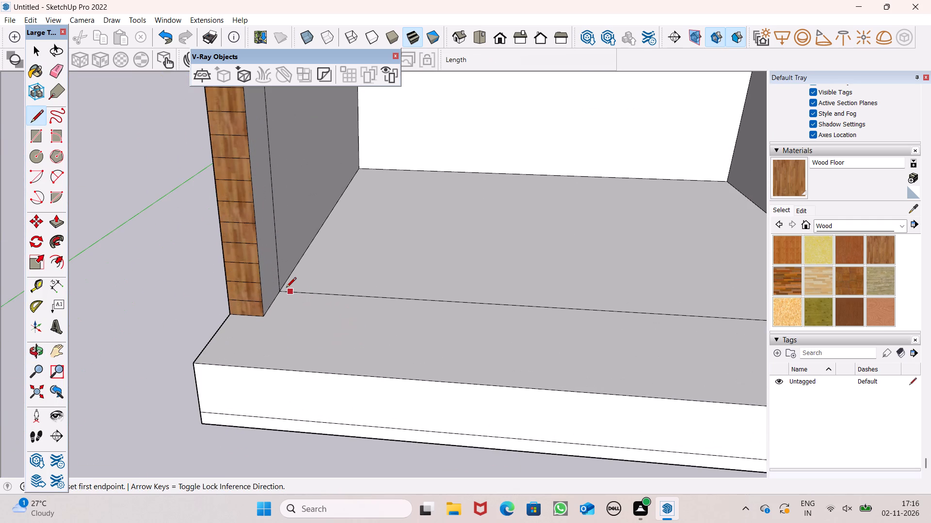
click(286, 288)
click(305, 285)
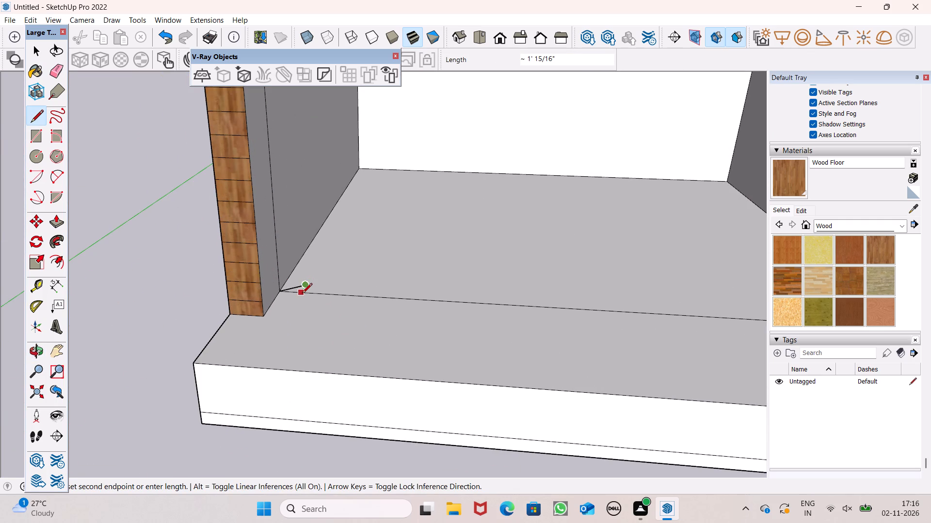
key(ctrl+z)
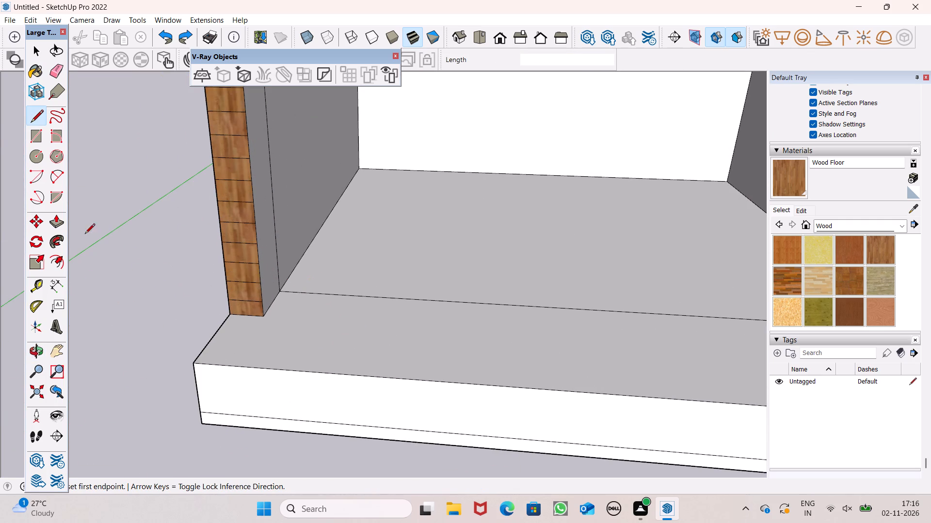
Close the front of the ground-floor opening with a face by drawing a short line along its floor edge from the left corner.
click(37, 108)
scroll(199, 249, down, 2)
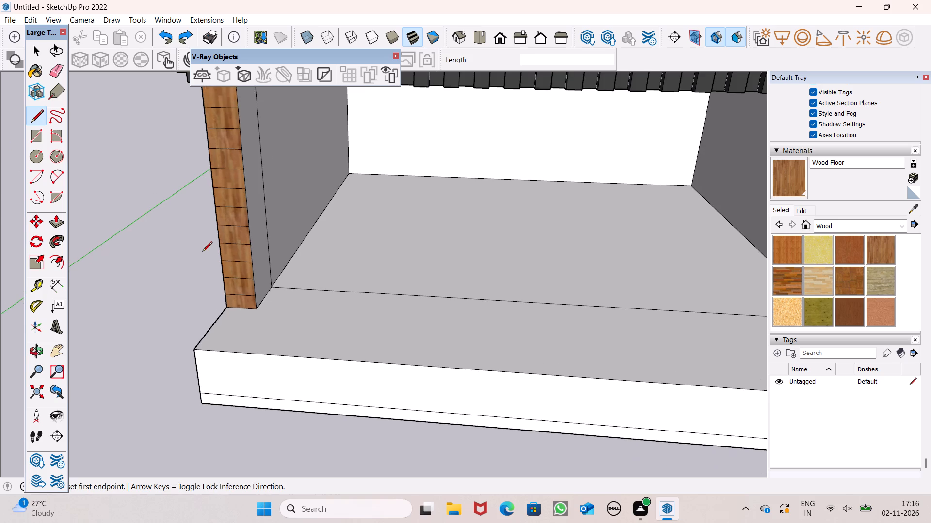
middle_drag(285, 332, 321, 320)
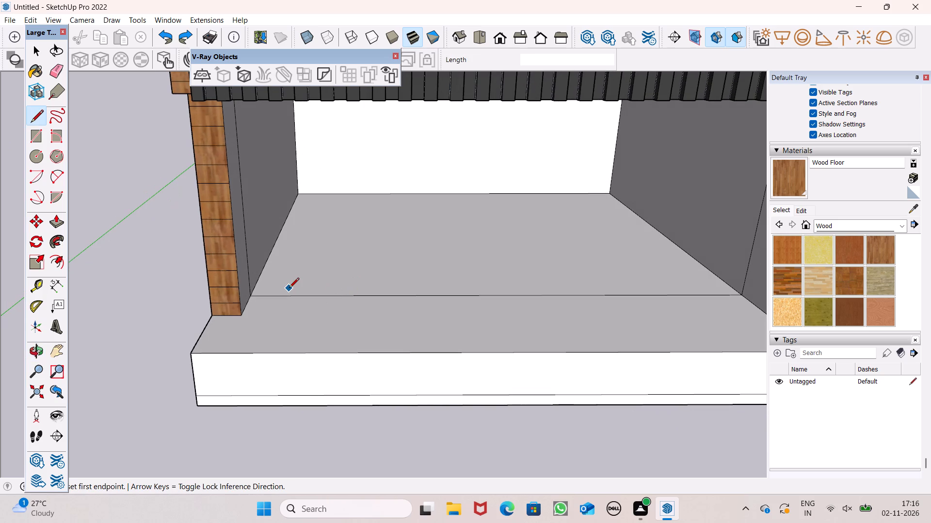
scroll(444, 262, up, 3)
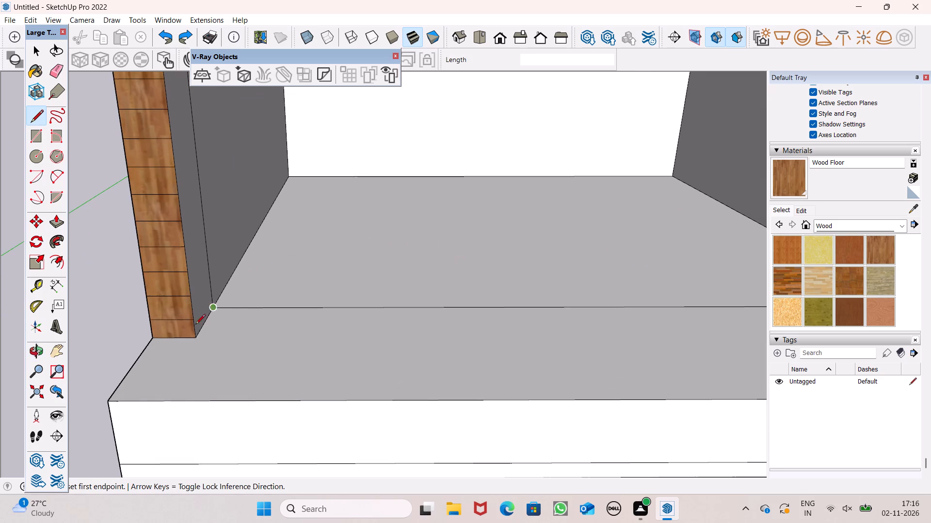
click(229, 306)
click(240, 310)
Paint the new front face of the ground-floor opening with Translucent Glass Gray from the Glass and Mirrors materials.
scroll(236, 320, down, 3)
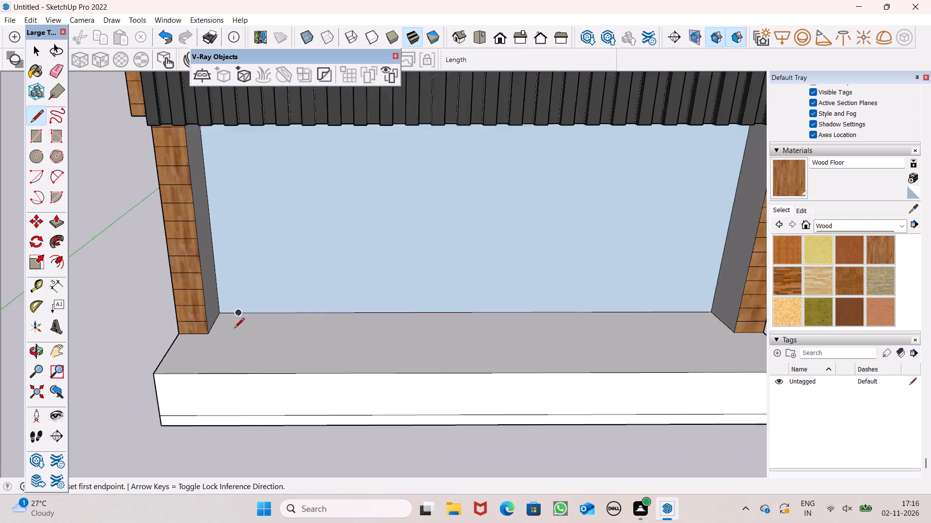
scroll(234, 329, down, 11)
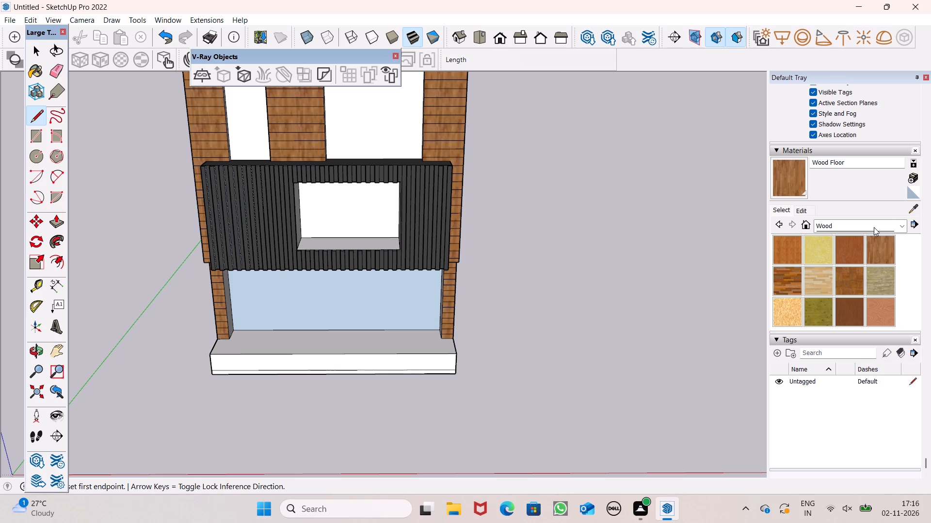
click(874, 227)
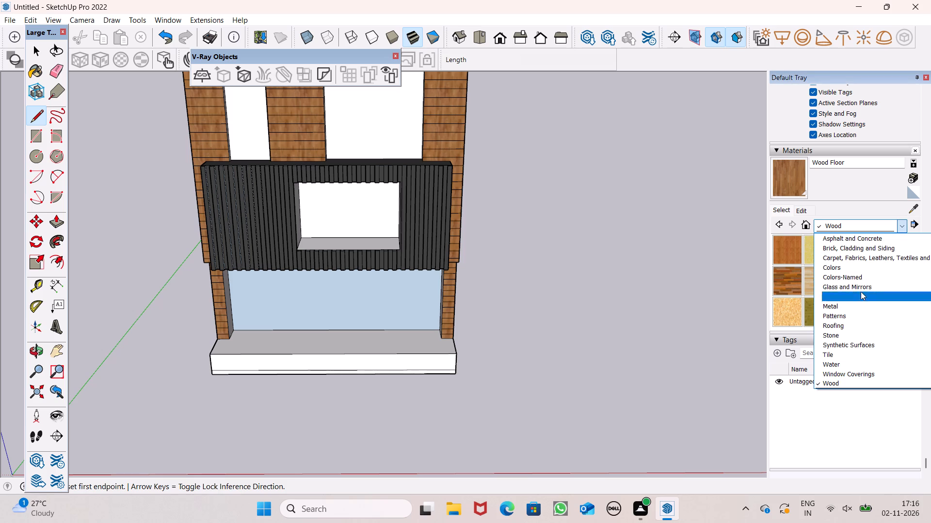
click(861, 282)
click(880, 286)
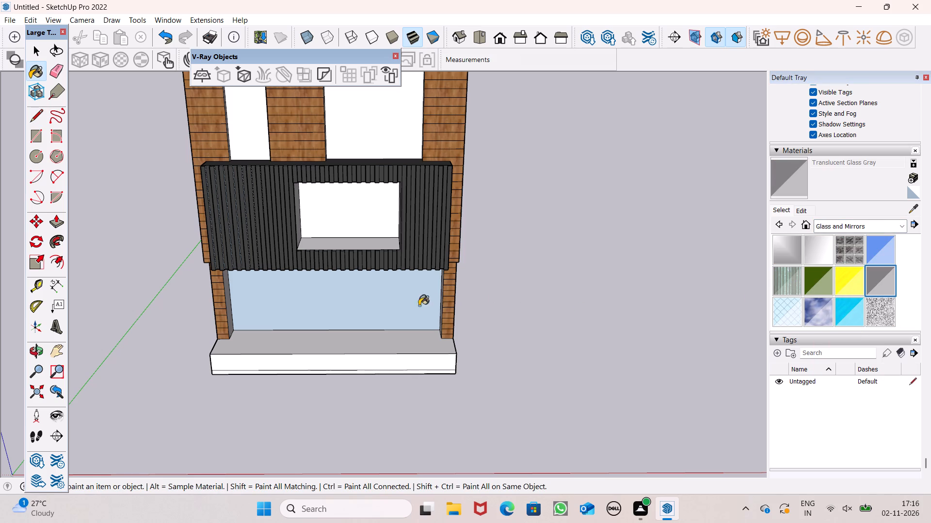
click(390, 307)
Paint the left reveal of the narrow upper window with Color M07 from the Colors materials.
scroll(477, 330, down, 2)
middle_drag(559, 430, 510, 258)
scroll(510, 258, down, 3)
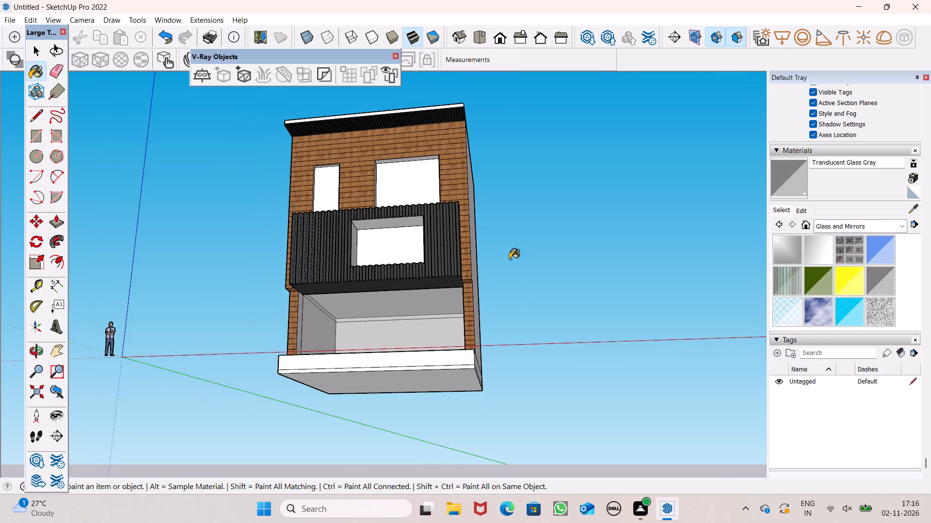
middle_drag(511, 301, 548, 445)
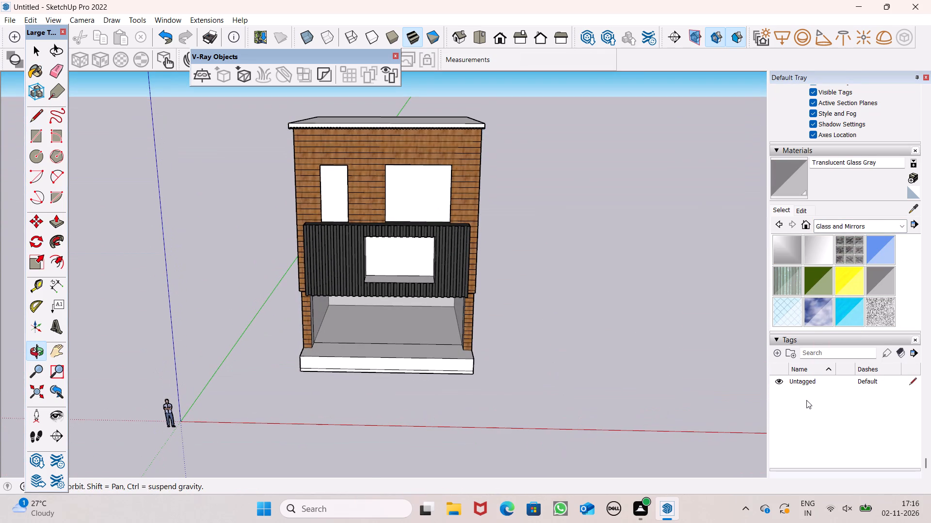
click(880, 223)
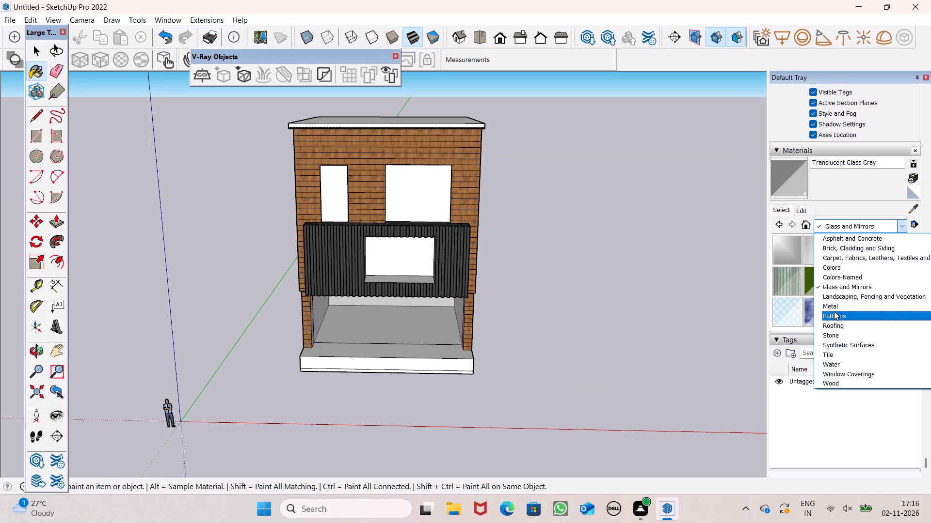
scroll(834, 323, down, 7)
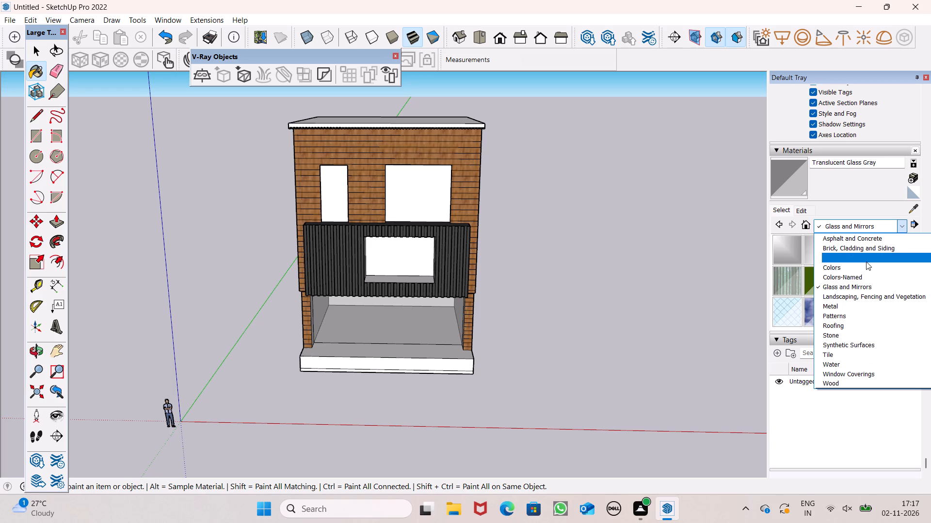
click(867, 265)
scroll(868, 289, down, 7)
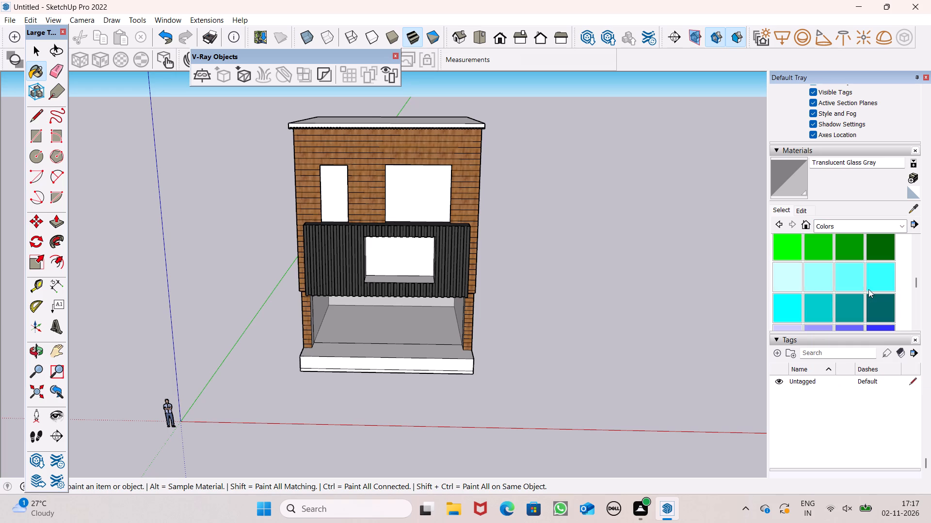
scroll(868, 289, down, 11)
scroll(868, 289, up, 1)
click(875, 278)
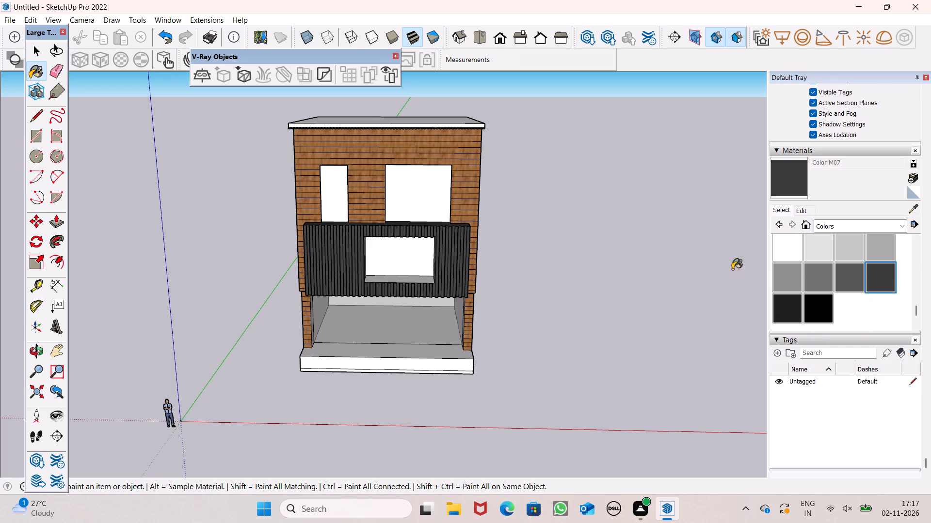
scroll(343, 100, up, 8)
middle_drag(338, 298, 105, 245)
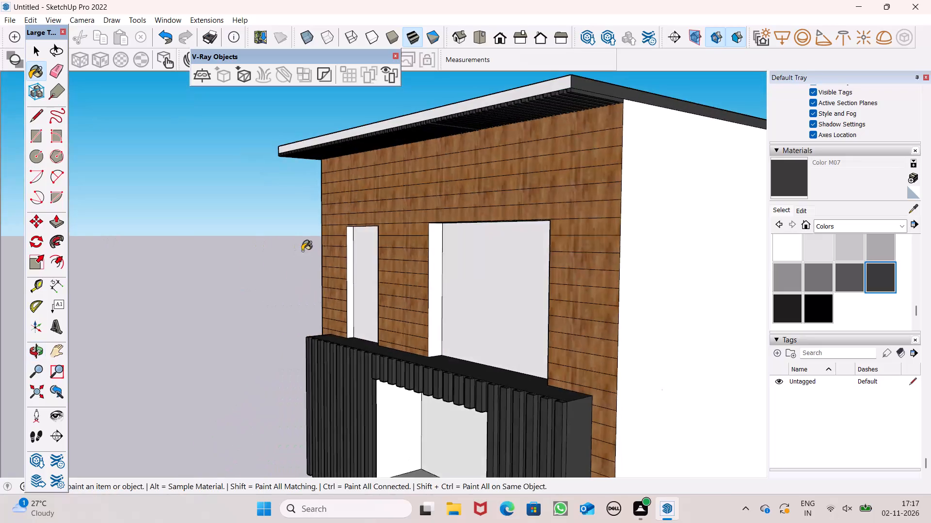
scroll(302, 251, up, 7)
click(397, 251)
Paint the top and right reveals of the narrow upper window with Color M07.
scroll(397, 251, down, 4)
middle_drag(394, 297, 560, 143)
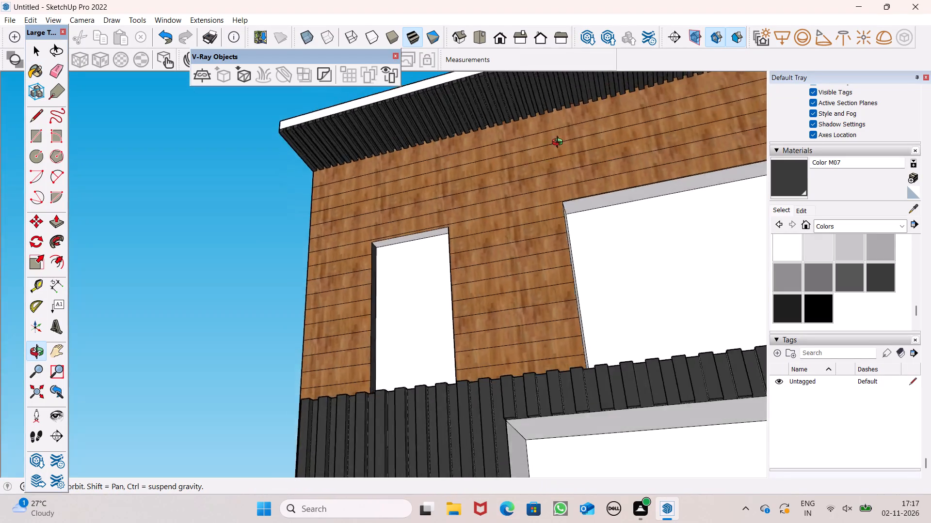
middle_drag(560, 143, 592, 114)
scroll(586, 118, up, 7)
click(415, 224)
middle_drag(448, 304, 633, 453)
scroll(633, 453, up, 1)
click(473, 414)
Paint the top, left and right reveals of the large upper window with Color M07.
scroll(470, 354, down, 8)
middle_drag(684, 394, 526, 370)
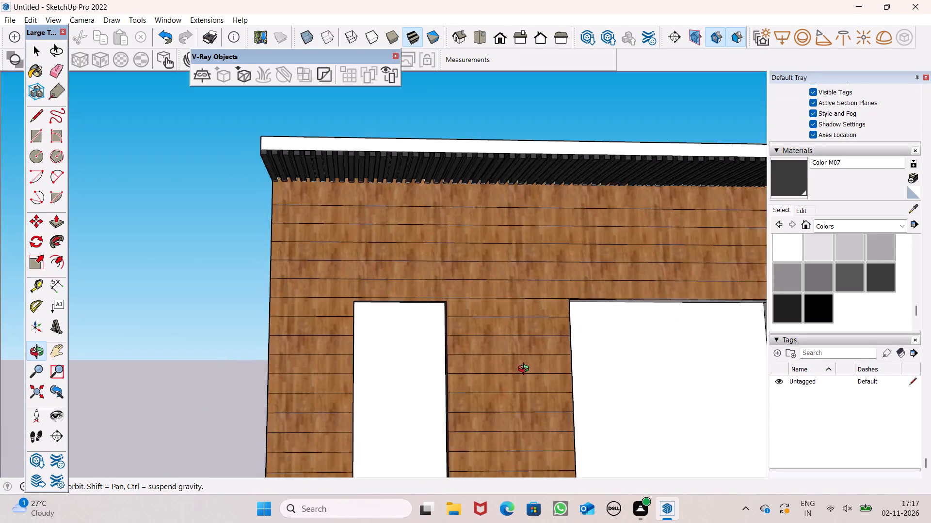
middle_drag(526, 370, 233, 283)
click(369, 194)
click(372, 228)
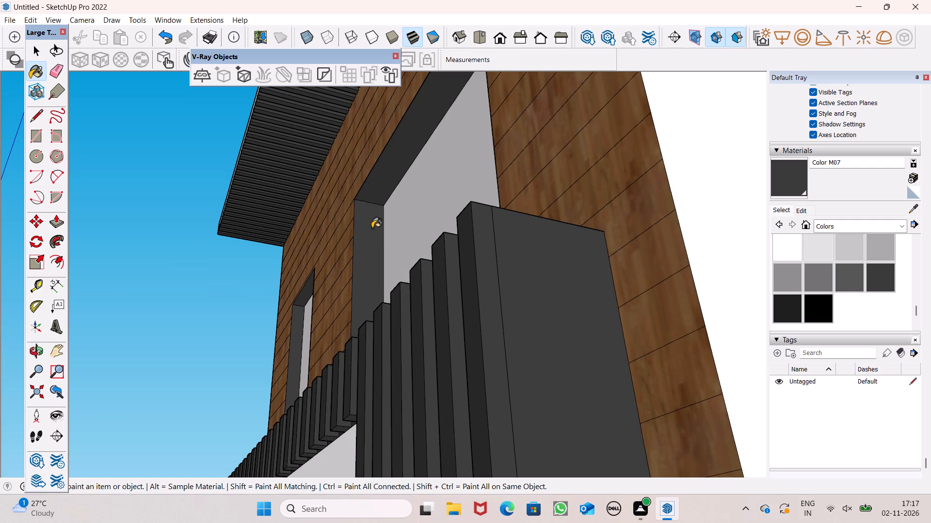
scroll(372, 278, up, 1)
middle_drag(372, 282, 815, 350)
click(661, 347)
Paint the roof slab's top surface, front edge and left side edge with Color M07.
scroll(471, 236, down, 4)
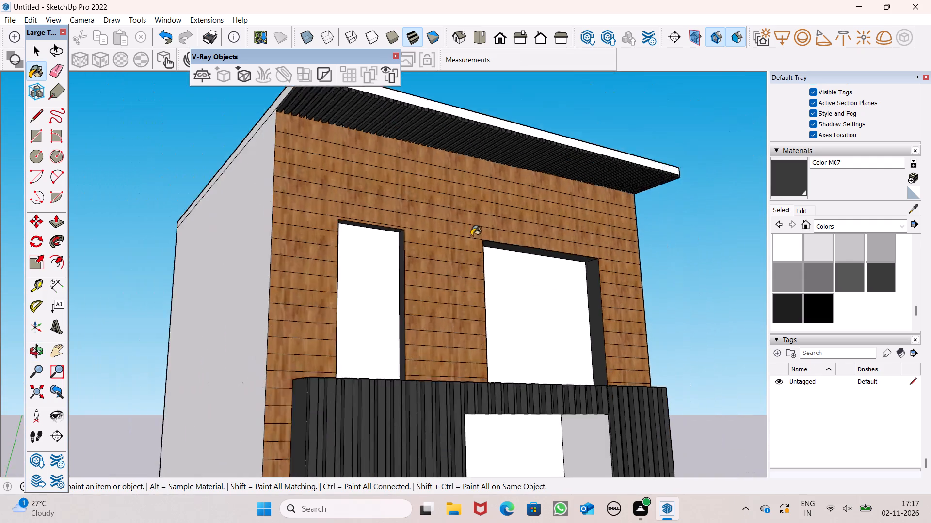
scroll(471, 236, down, 3)
scroll(474, 268, up, 1)
middle_drag(474, 268, 385, 432)
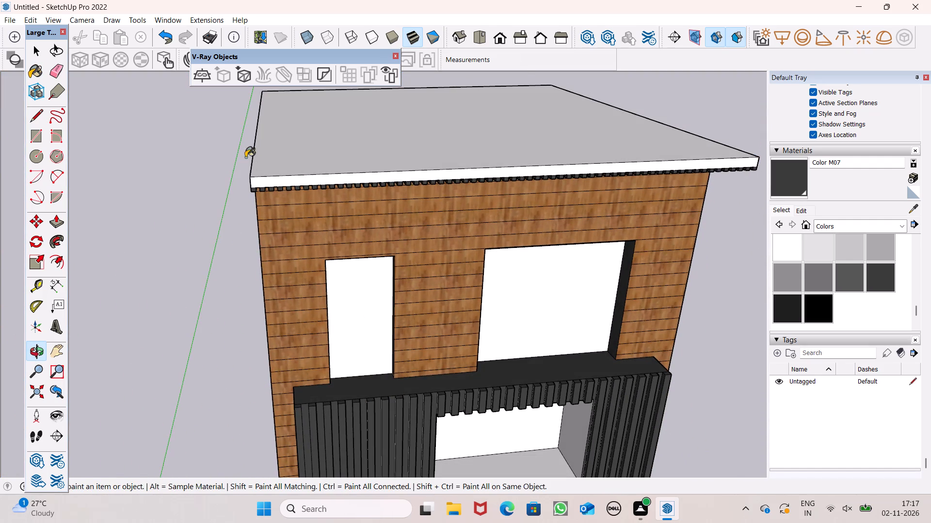
drag(244, 145, 250, 145)
click(276, 145)
scroll(281, 178, up, 6)
click(278, 189)
middle_drag(212, 220, 415, 223)
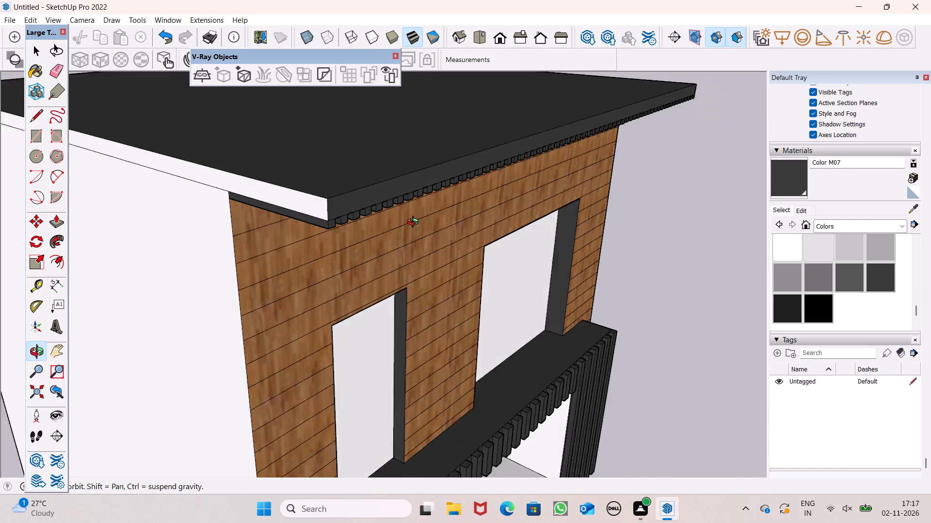
middle_drag(415, 223, 441, 226)
click(340, 204)
Paint the roof slab's rear edge with Color M07.
scroll(340, 203, down, 5)
middle_drag(450, 235, 0, 271)
scroll(0, 271, up, 1)
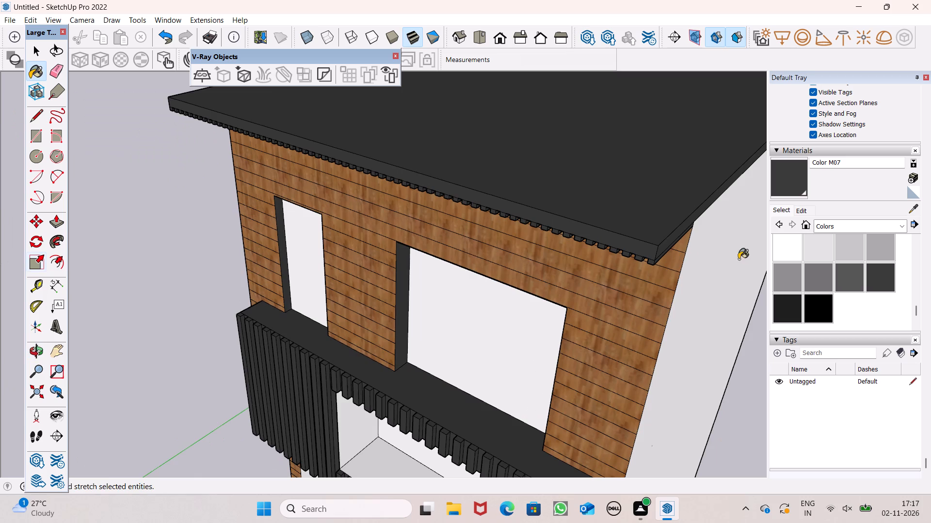
middle_drag(620, 230, 470, 171)
scroll(610, 222, up, 1)
scroll(422, 215, down, 11)
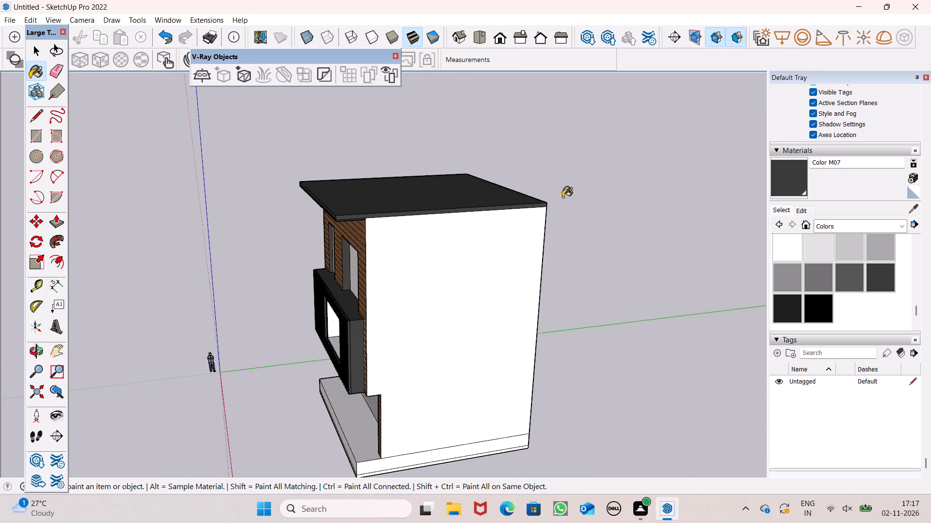
middle_drag(354, 234, 38, 241)
scroll(327, 241, up, 7)
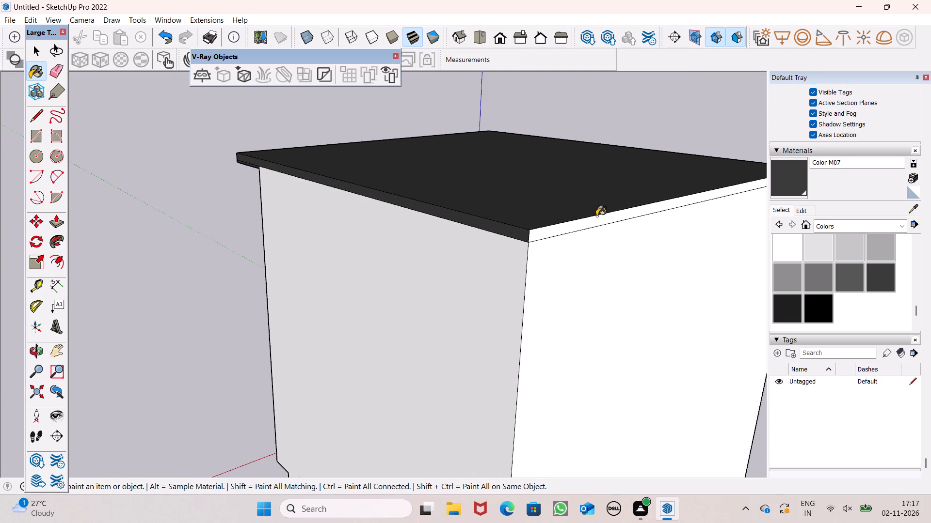
click(605, 217)
Paint the narrow upper window's pane with the Terrazzo material from the Patterns collection.
scroll(581, 224, down, 4)
middle_drag(370, 272, 911, 214)
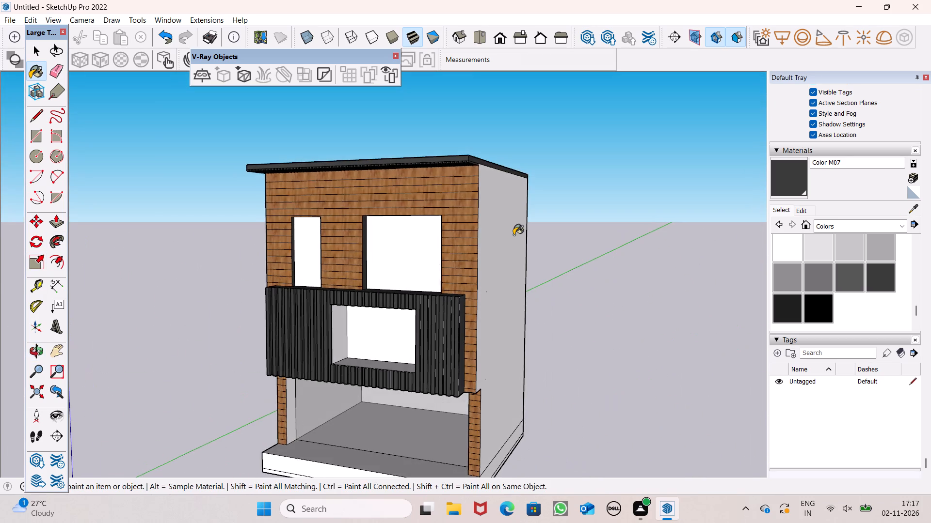
scroll(514, 235, down, 2)
scroll(338, 401, up, 1)
middle_drag(339, 402, 421, 372)
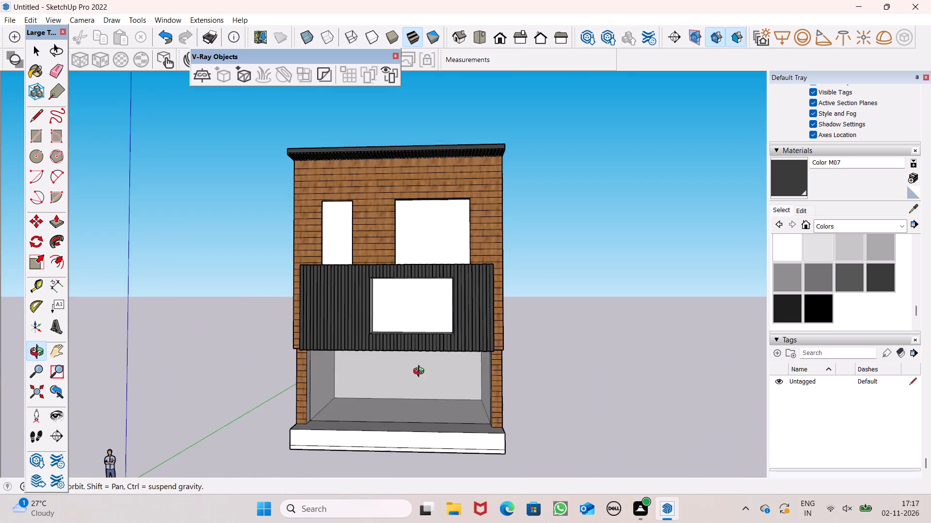
middle_drag(421, 372, 422, 415)
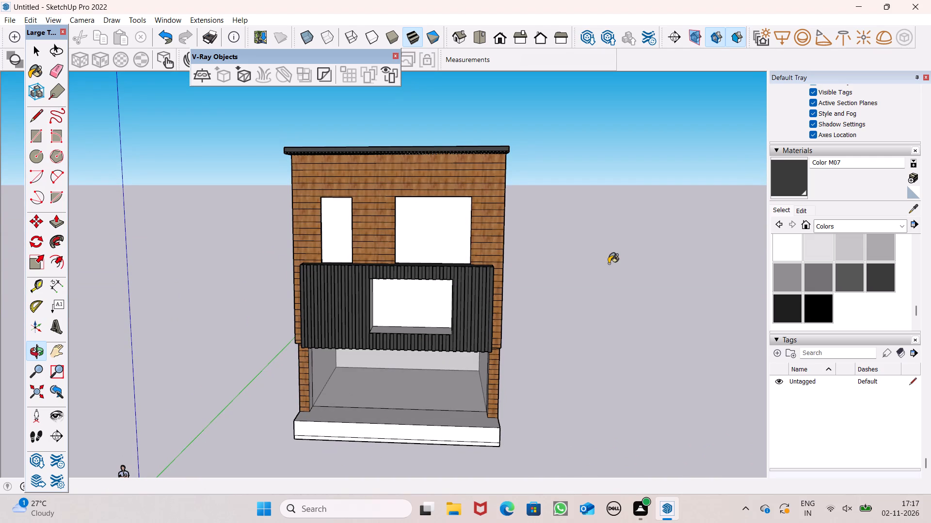
scroll(865, 272, up, 4)
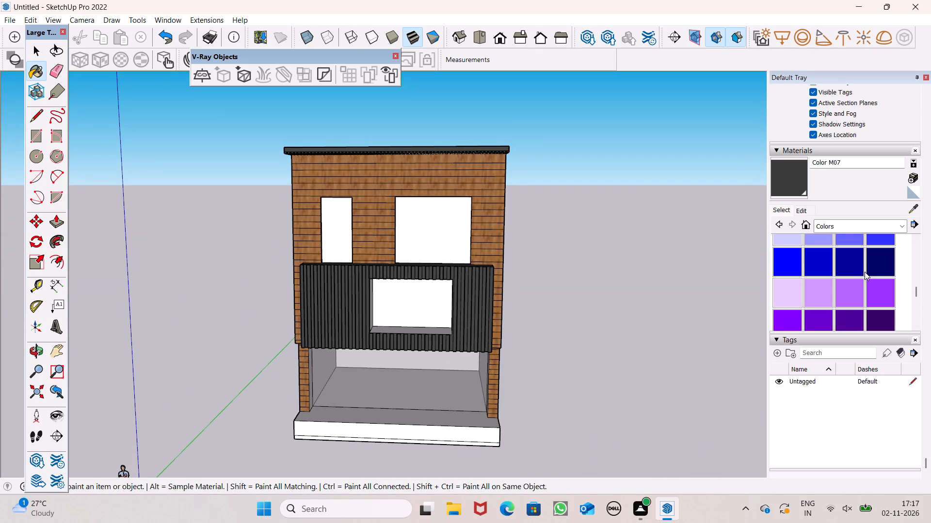
click(845, 226)
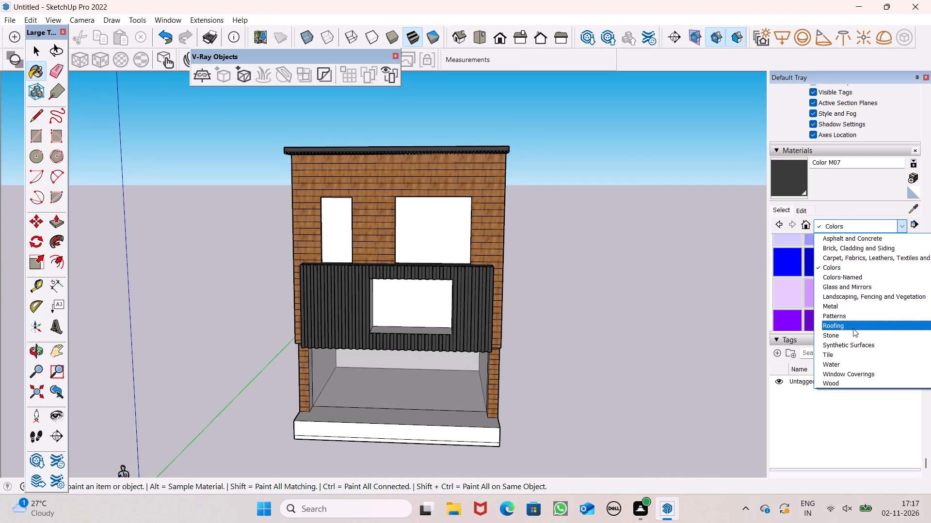
click(852, 317)
scroll(855, 301, down, 2)
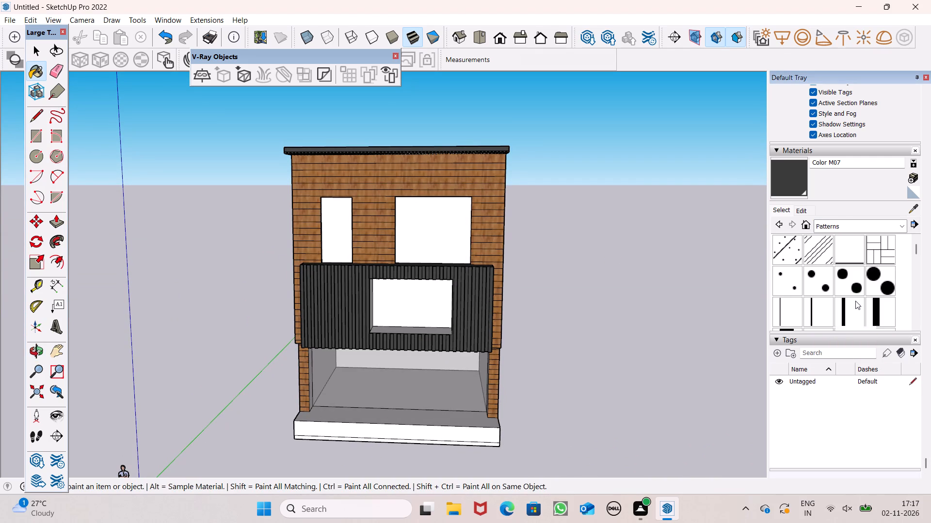
scroll(855, 301, down, 3)
scroll(856, 300, up, 1)
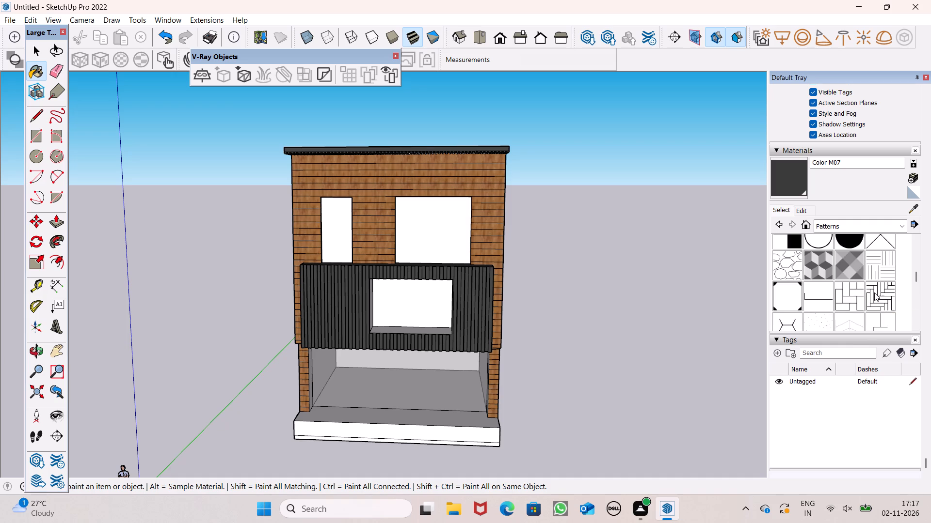
scroll(874, 292, down, 2)
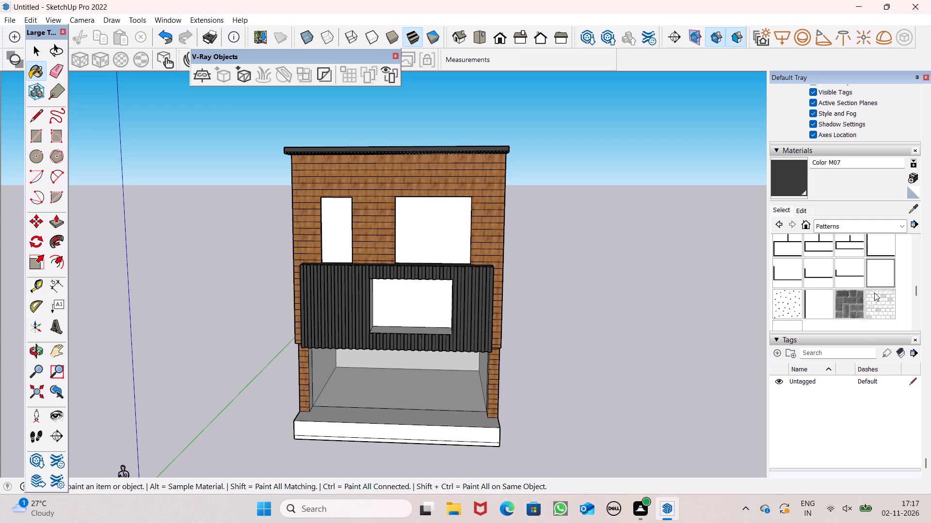
scroll(837, 277, down, 2)
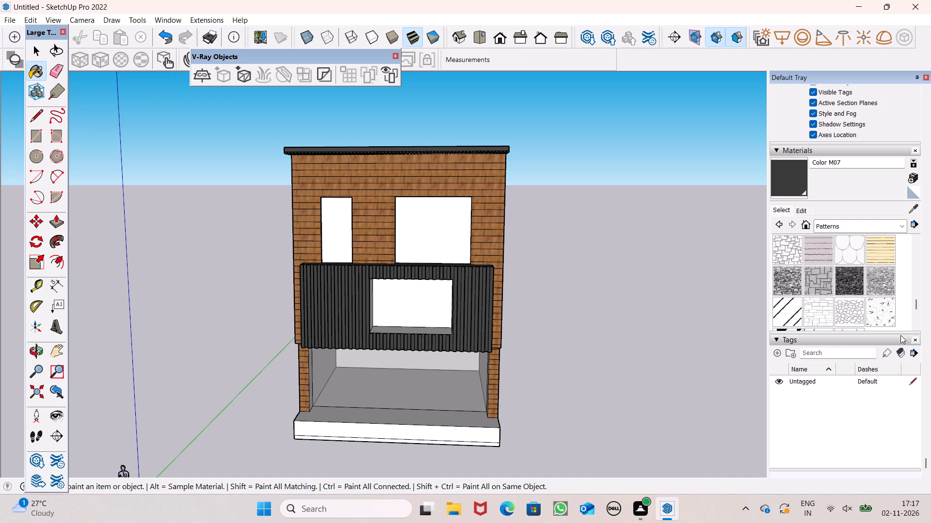
scroll(851, 301, down, 1)
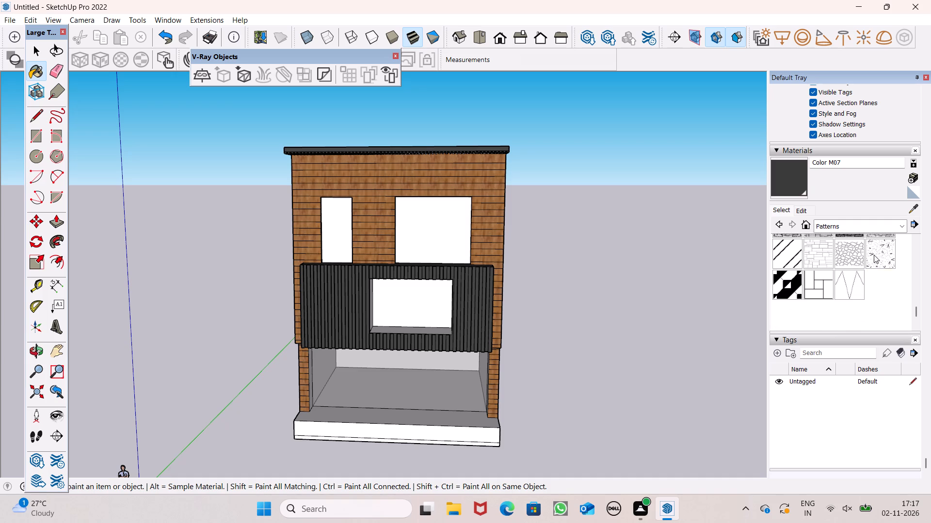
click(882, 251)
scroll(469, 242, up, 6)
click(233, 214)
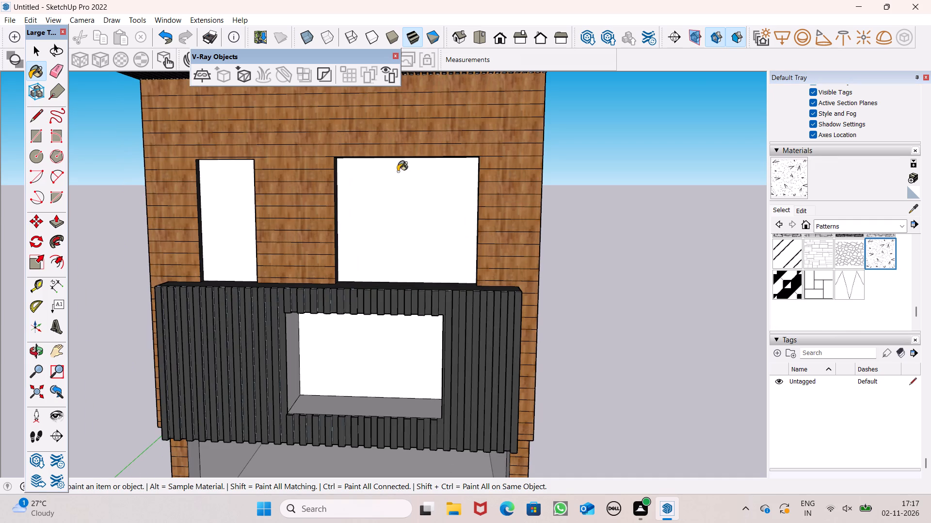
Set the Terrazzo material's texture width to 9'.
scroll(419, 171, down, 6)
scroll(267, 225, up, 7)
scroll(328, 171, up, 8)
scroll(364, 125, up, 7)
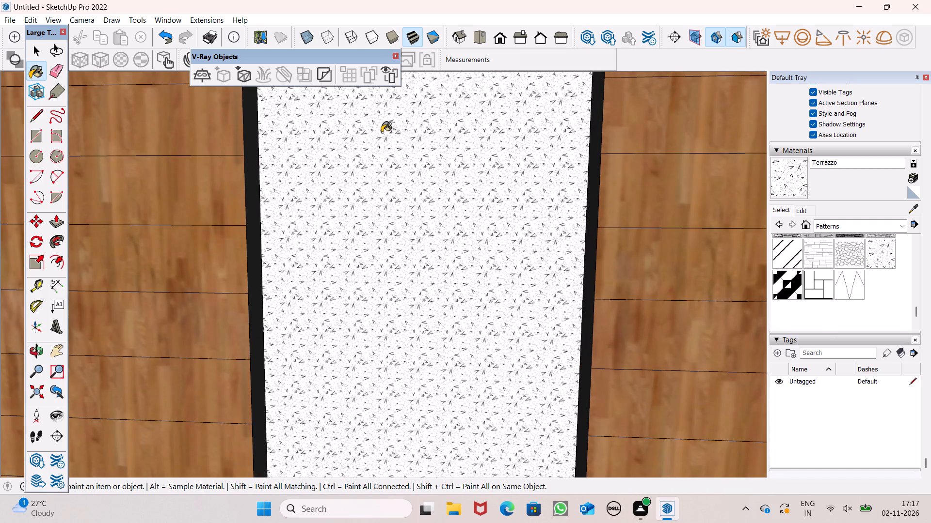
click(800, 209)
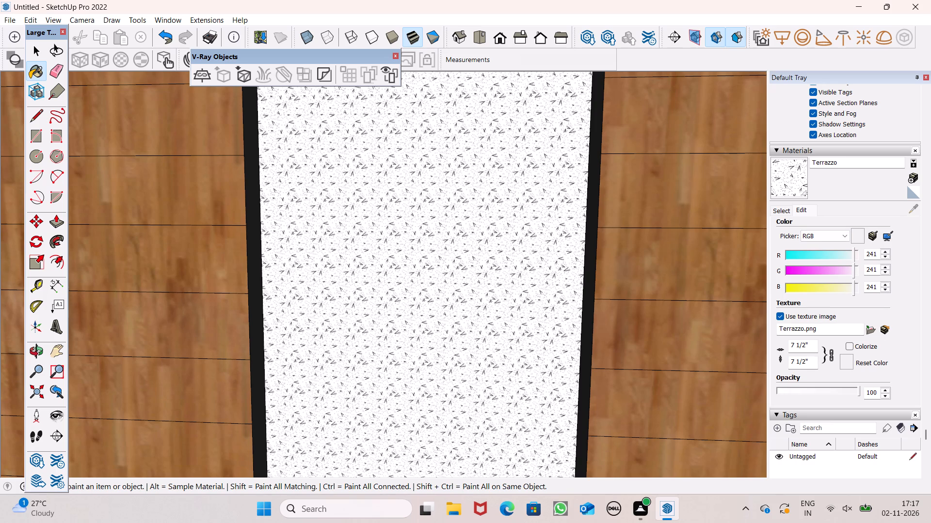
click(813, 349)
key(BackSpace)
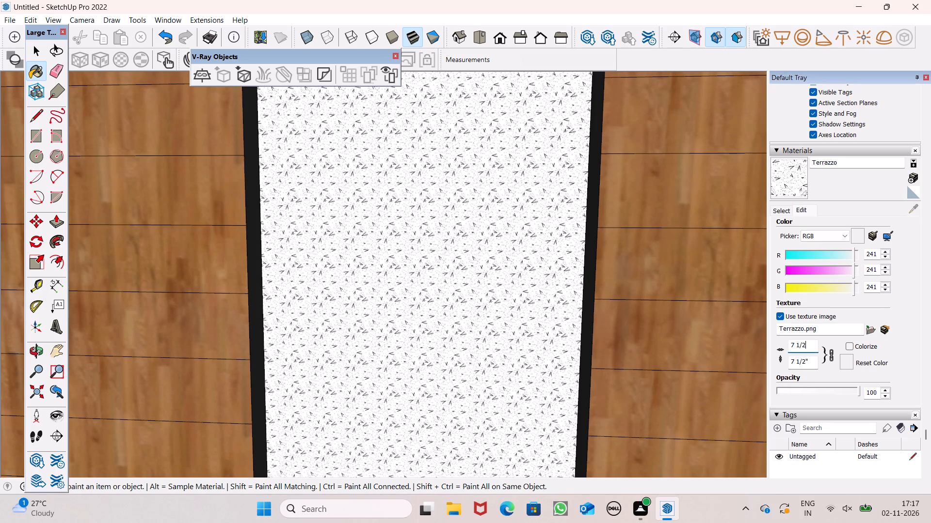
key(BackSpace)
key(BackSpace)
key(BackSpace)
key(BackSpace)
key(BackSpace)
key(BackSpace)
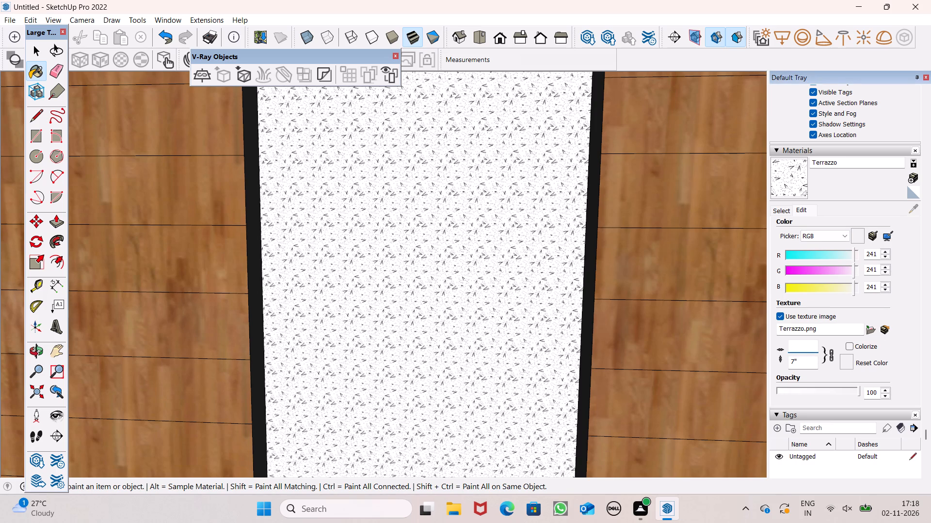
text(9')
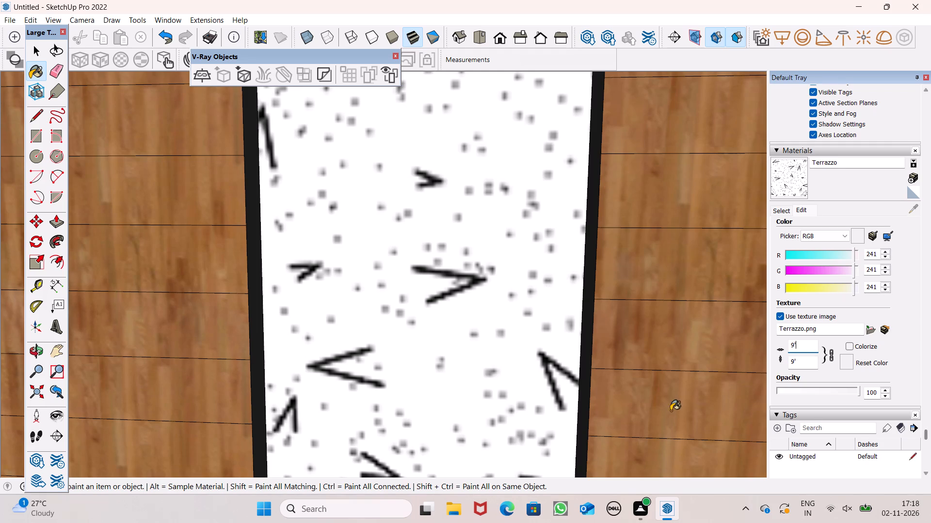
Examine the facade with its patterned window pane from several angles and browse the Patterns collection for other finishes.
scroll(257, 229, down, 16)
scroll(402, 366, down, 6)
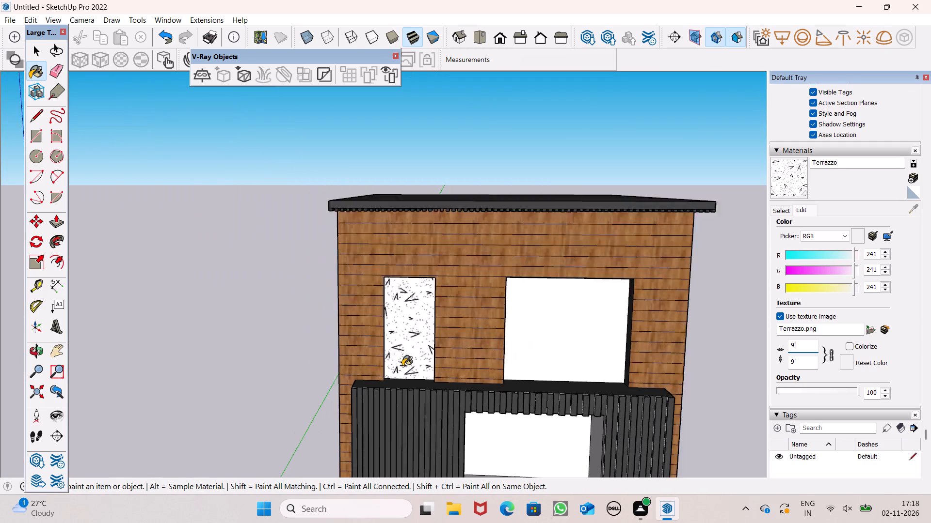
scroll(402, 366, down, 3)
middle_drag(465, 390, 461, 394)
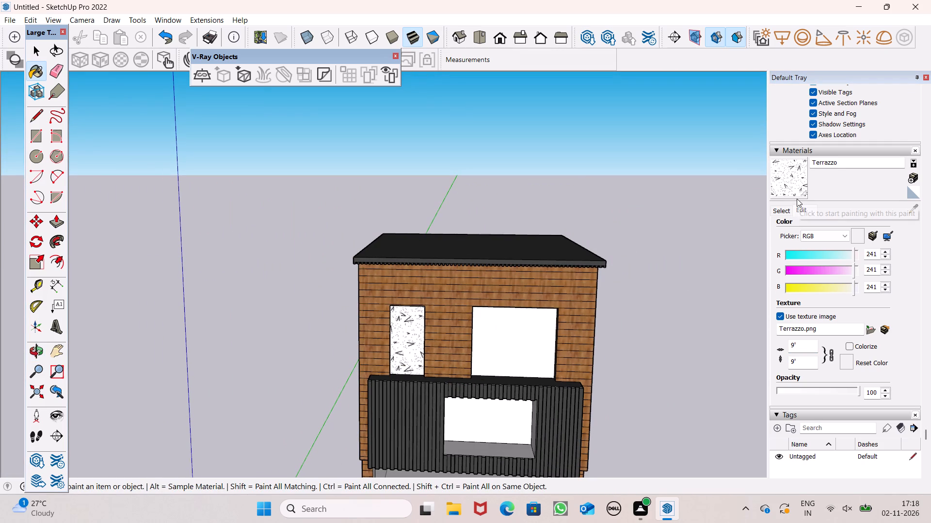
click(783, 212)
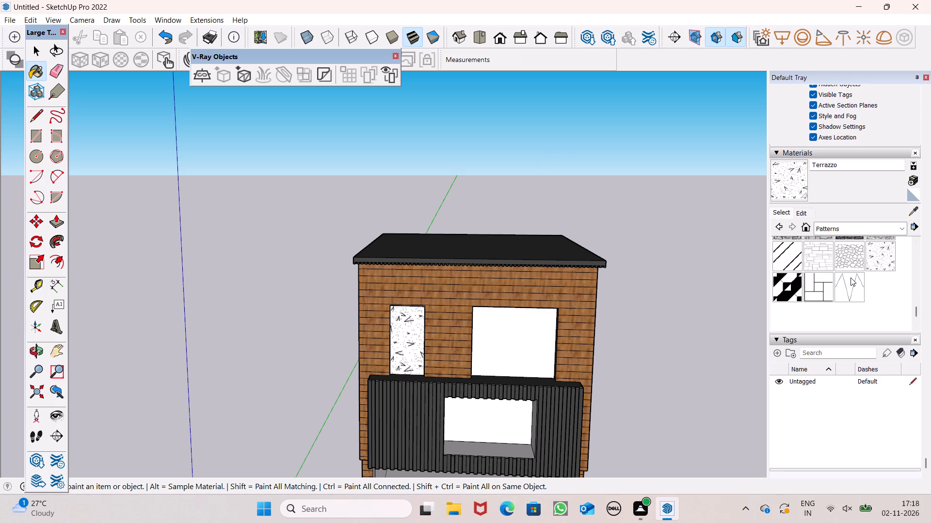
scroll(835, 274, up, 2)
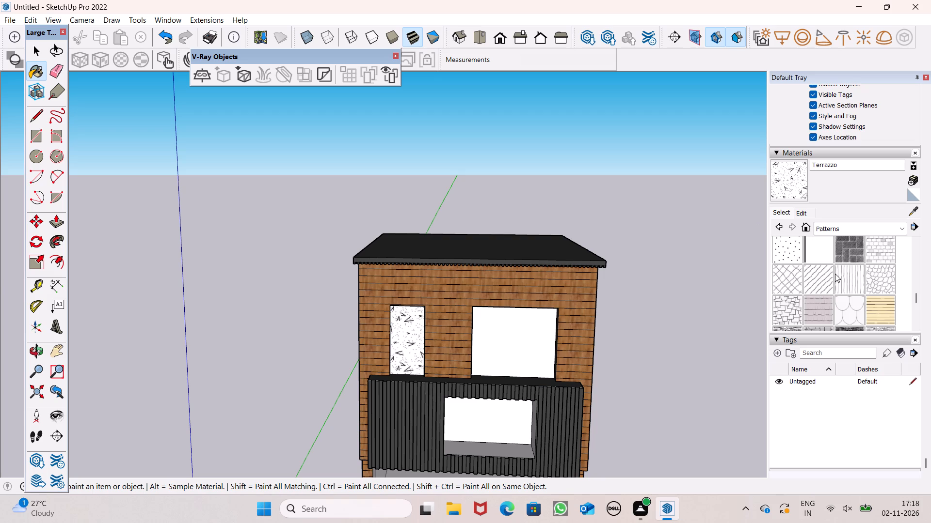
scroll(628, 277, down, 5)
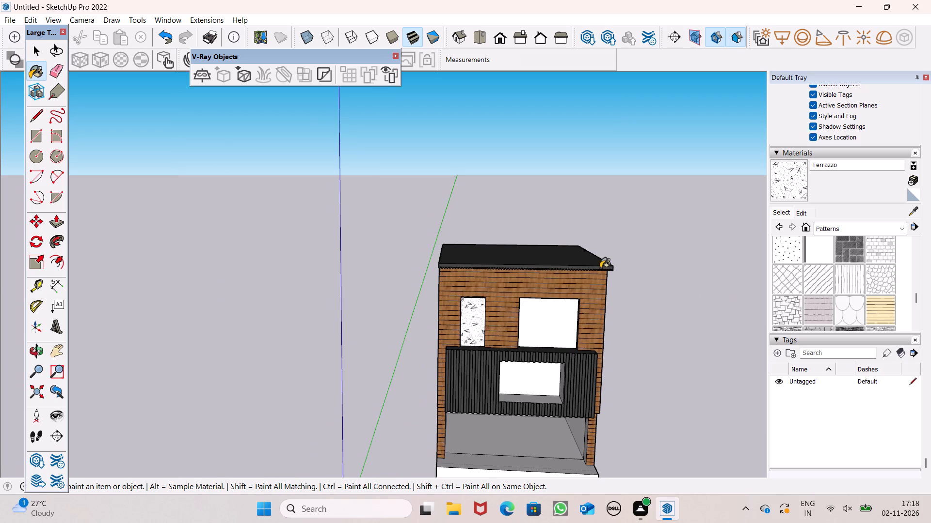
scroll(600, 268, down, 2)
key(space)
middle_drag(630, 333, 625, 205)
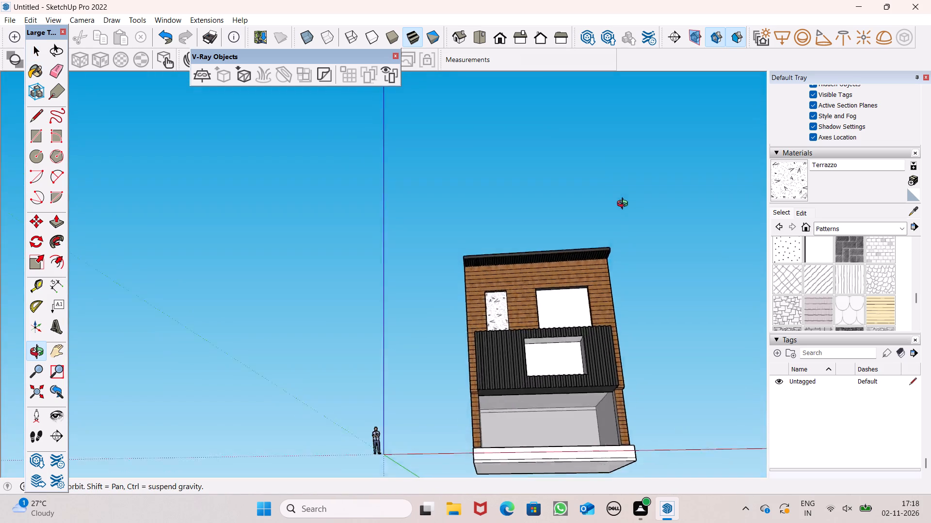
middle_drag(625, 205, 640, 292)
scroll(641, 295, down, 3)
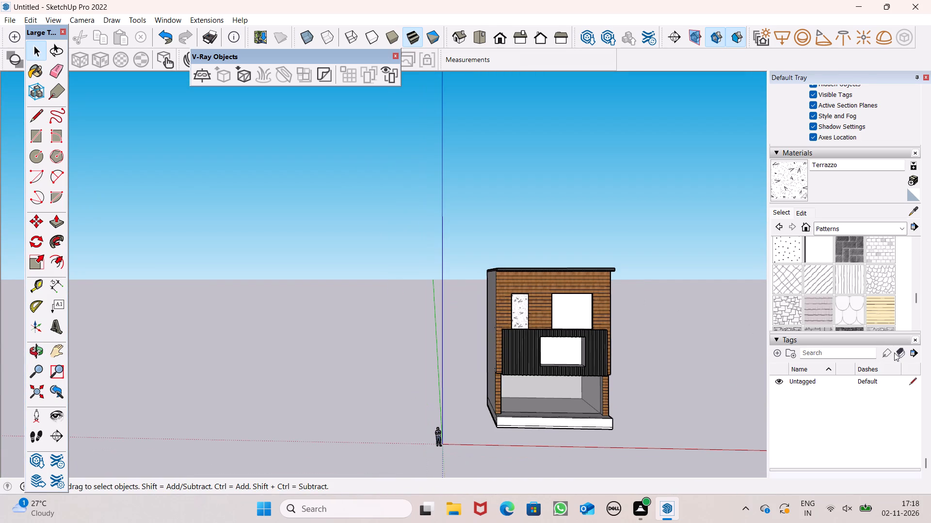
scroll(842, 326, up, 1)
scroll(791, 319, up, 1)
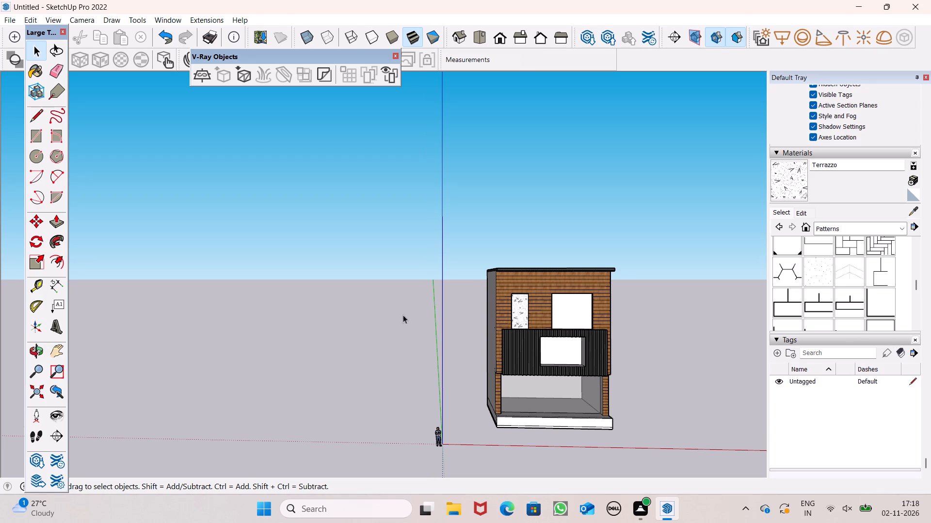
scroll(393, 317, down, 5)
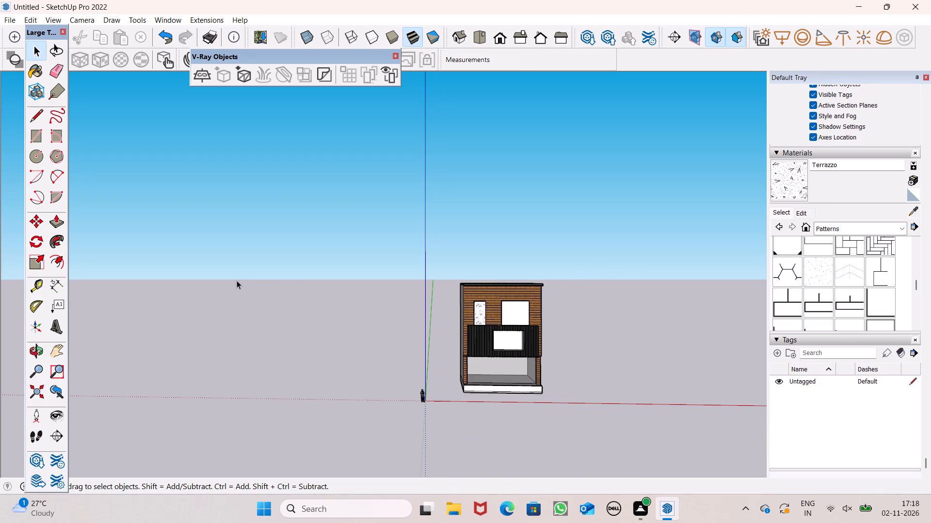
scroll(201, 283, down, 2)
scroll(563, 381, up, 7)
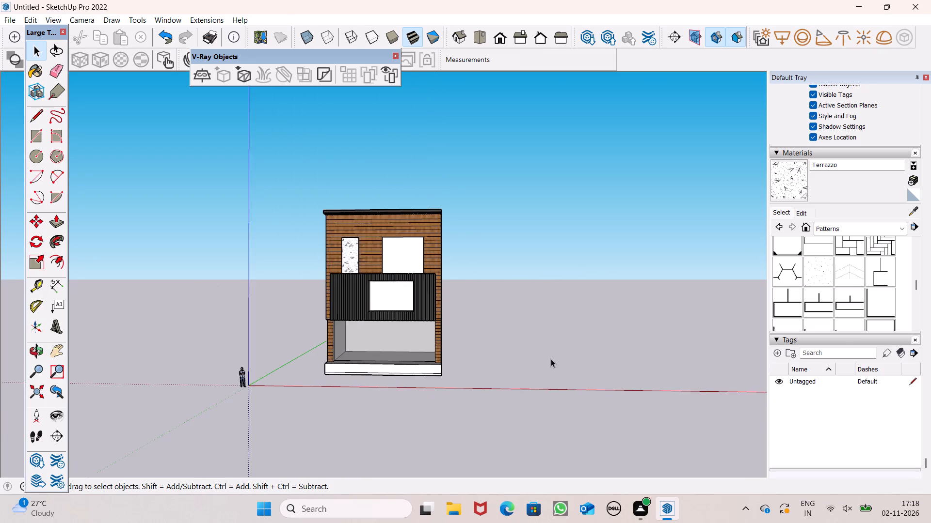
scroll(551, 354, up, 3)
scroll(469, 330, down, 2)
middle_drag(639, 365, 615, 386)
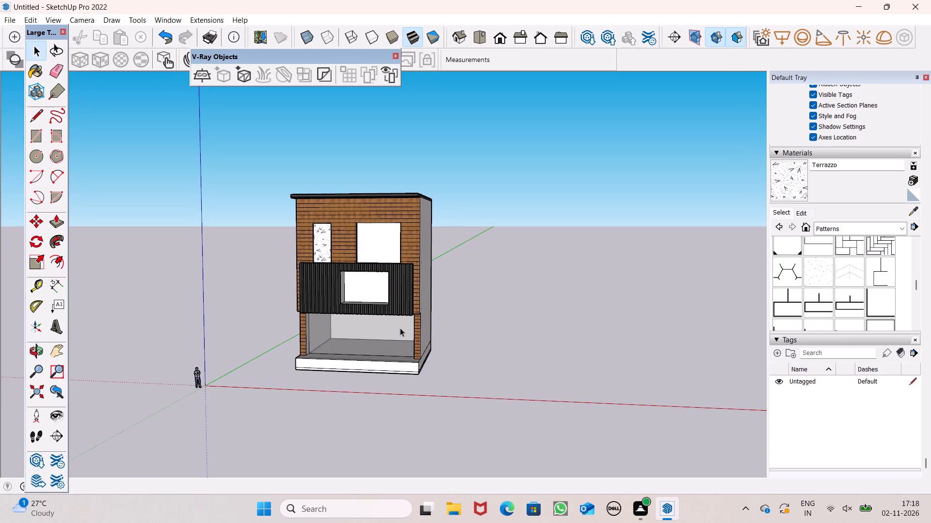
Draw a vertical rectangle about 13' 2" by 10' 9" standing free beside the house's right side.
click(36, 128)
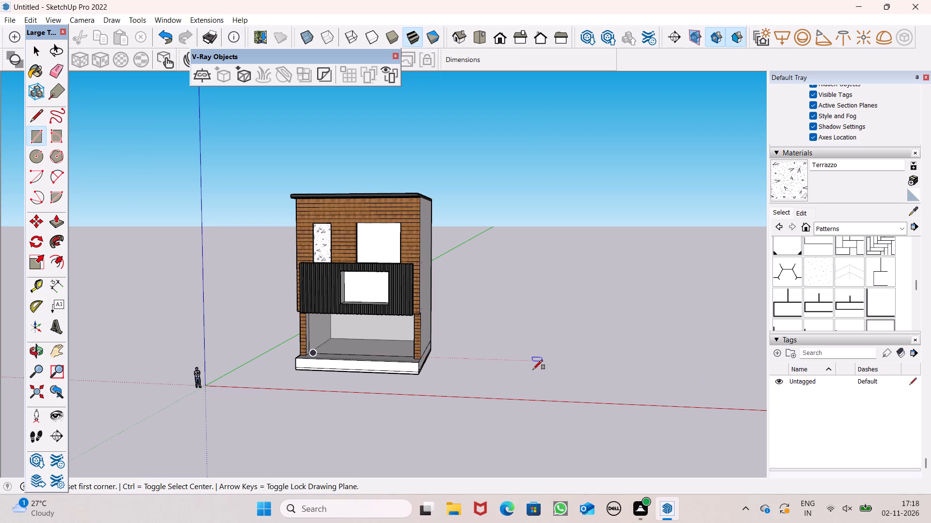
middle_drag(532, 384, 532, 348)
scroll(454, 279, up, 5)
scroll(462, 280, down, 3)
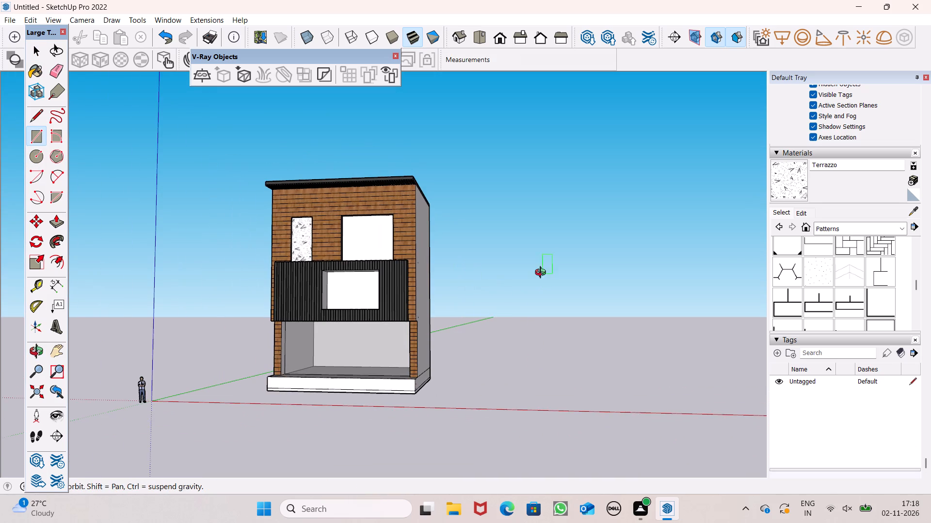
middle_click(543, 274)
click(487, 262)
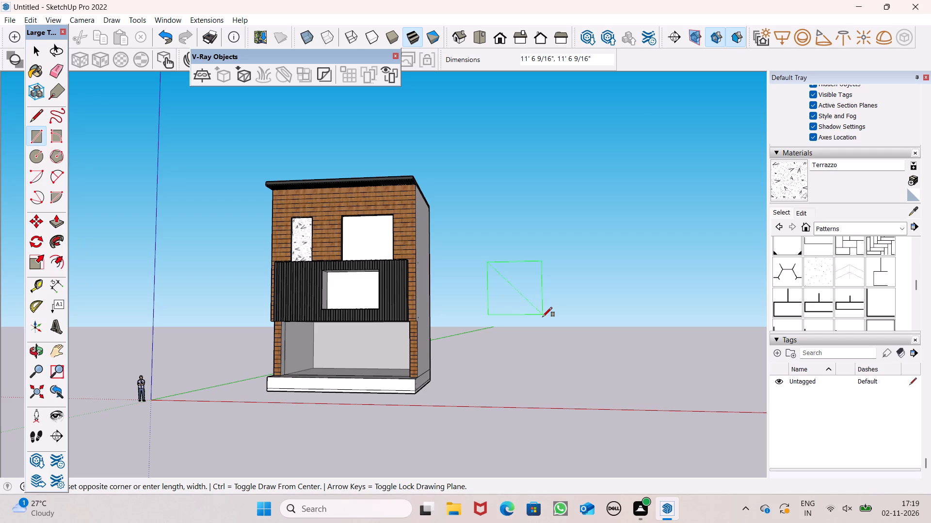
scroll(548, 359, up, 1)
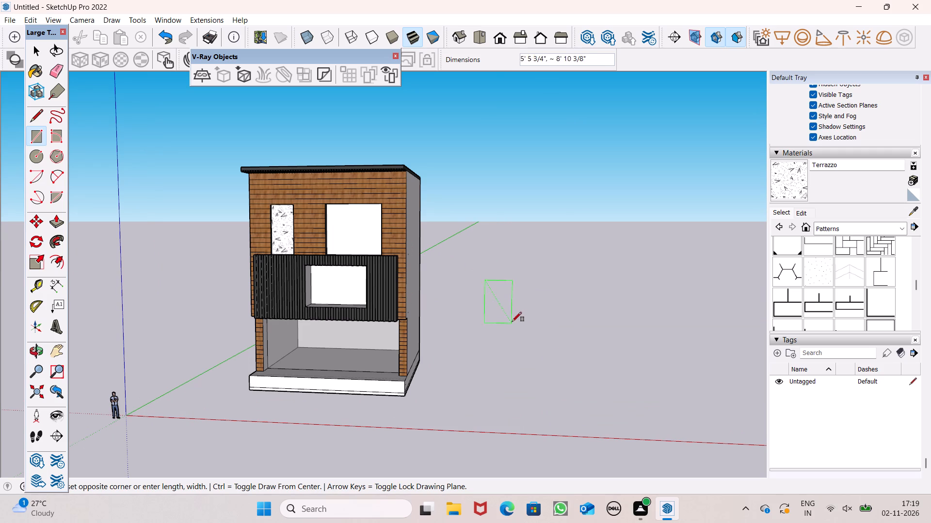
scroll(514, 321, up, 3)
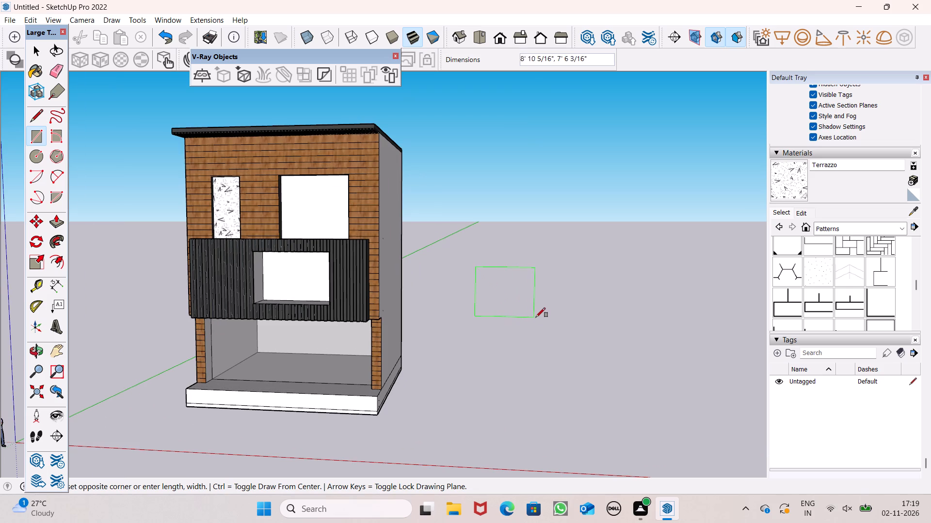
click(563, 339)
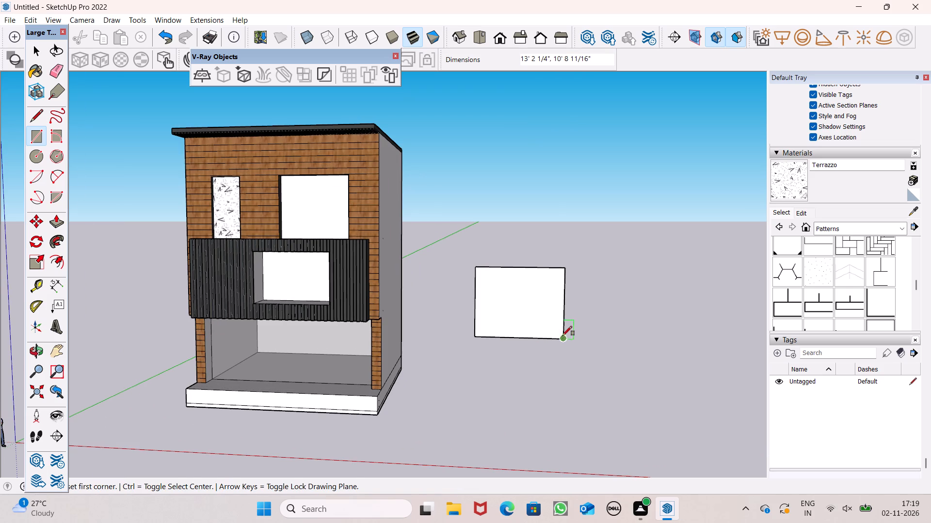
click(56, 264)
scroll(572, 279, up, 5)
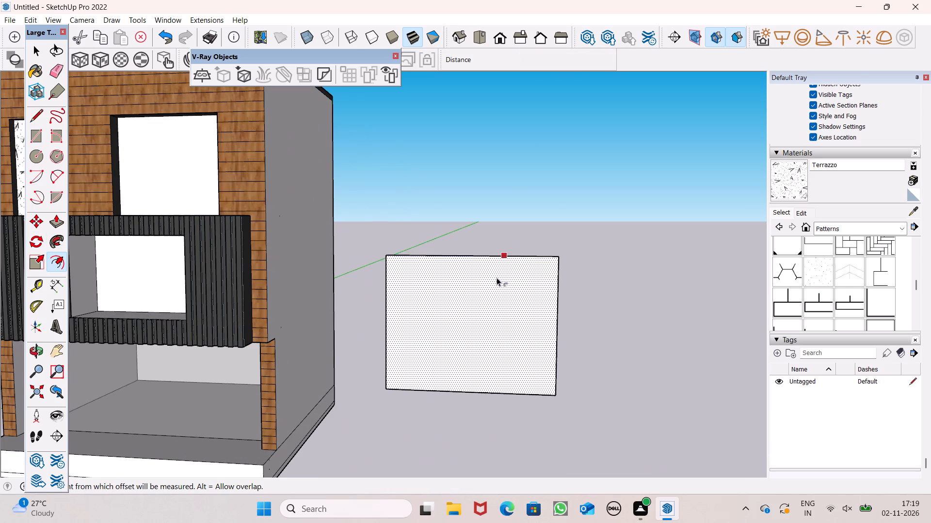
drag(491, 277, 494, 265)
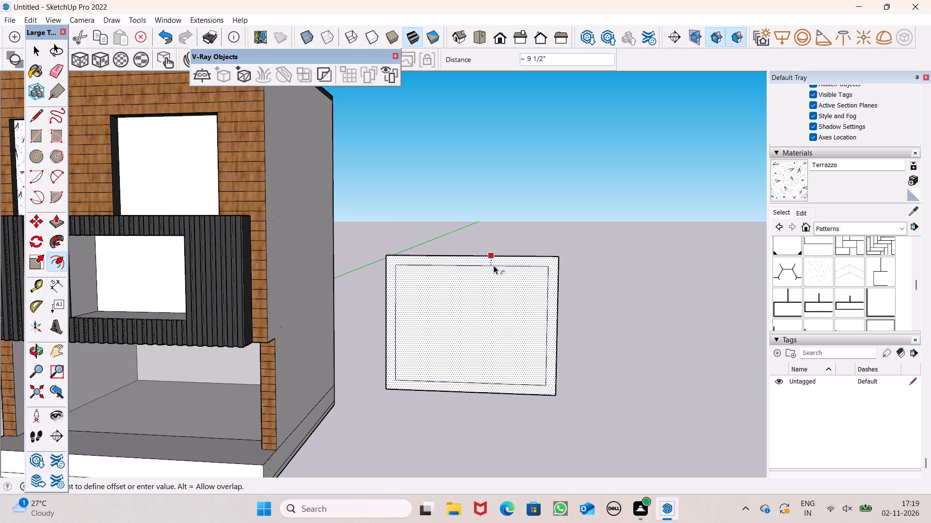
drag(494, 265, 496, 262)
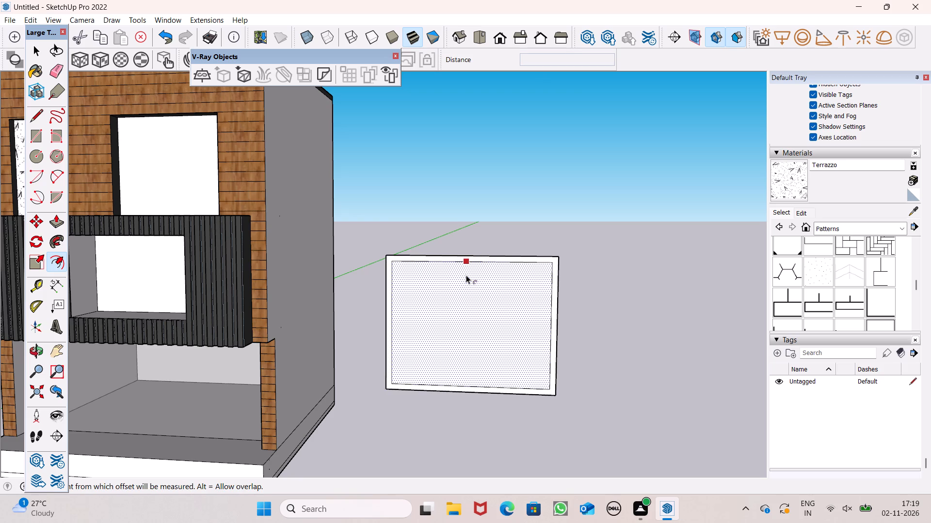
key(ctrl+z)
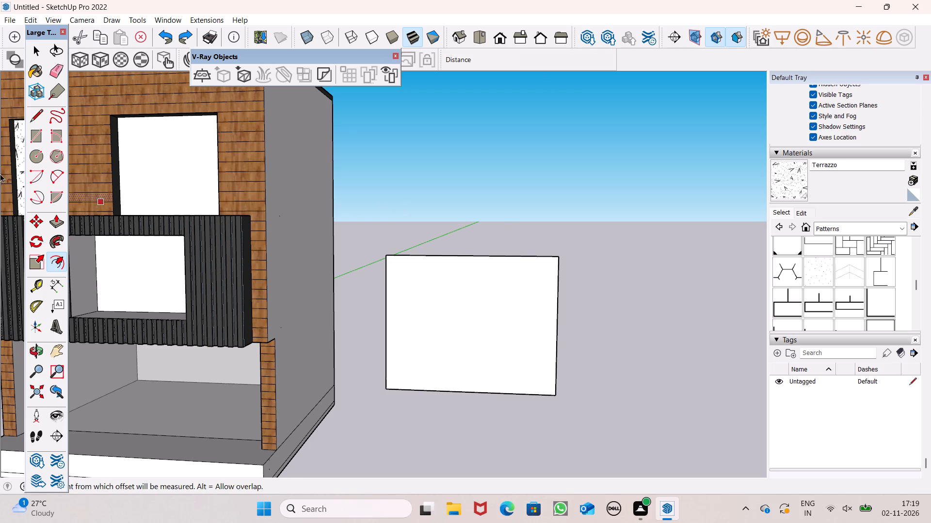
Offset the freestanding rectangle's outline inward to form a narrow, even frame border around its centre pane.
click(52, 259)
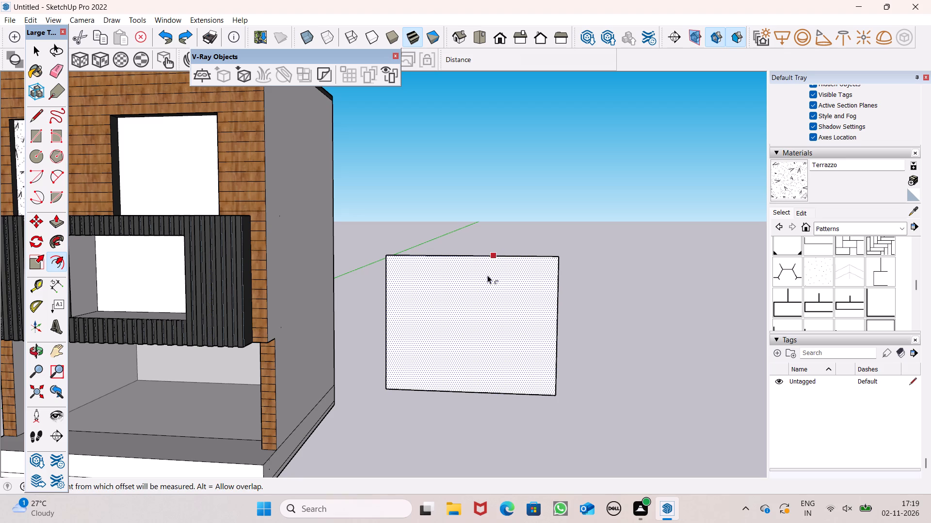
click(470, 275)
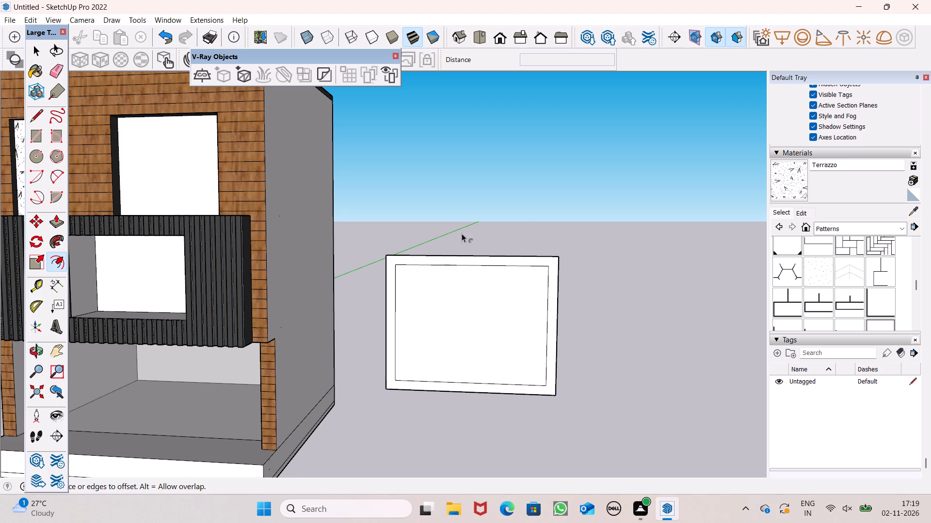
key(space)
Paint the rectangle's inner pane with Translucent Glass Gray from the Glass and Mirrors collection.
scroll(330, 266, down, 3)
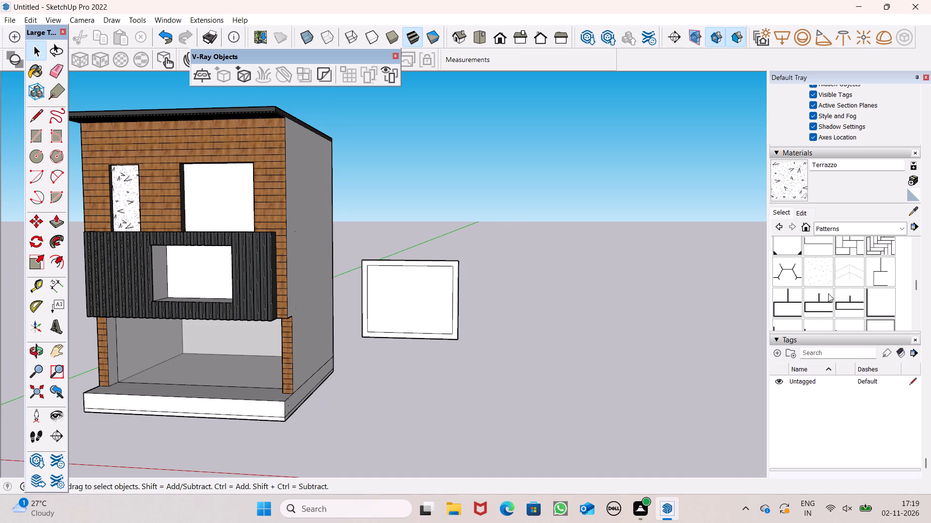
scroll(829, 293, down, 4)
click(870, 228)
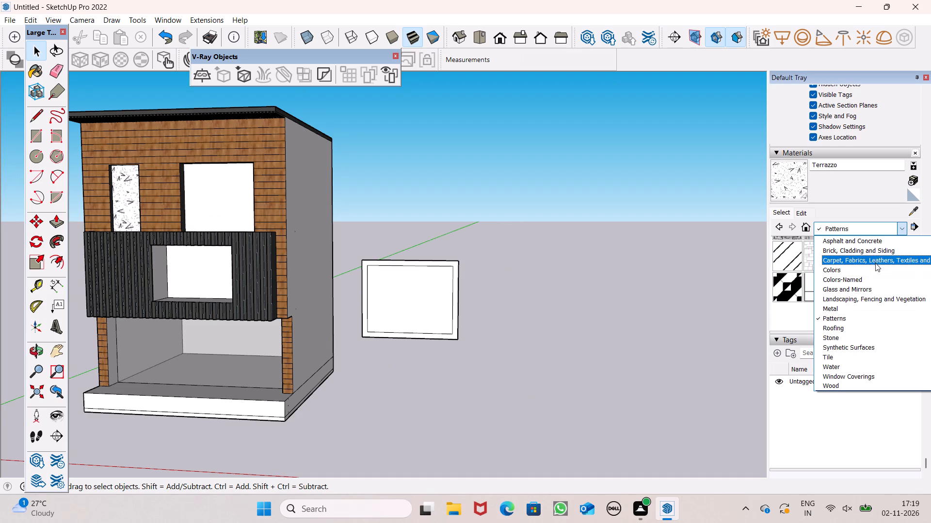
click(871, 292)
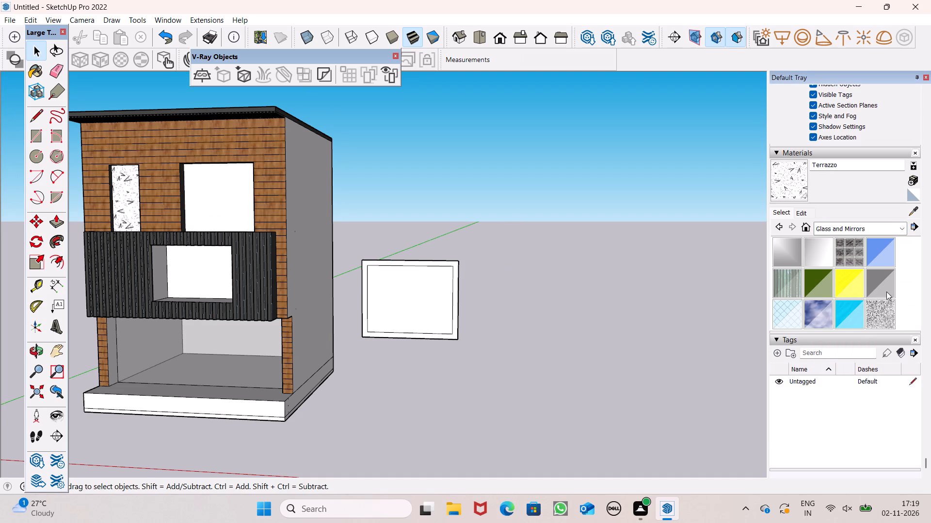
click(886, 291)
click(407, 302)
Paint the frame border with Color M08 from the Colors collection on both its front and rear faces.
middle_drag(562, 310, 565, 335)
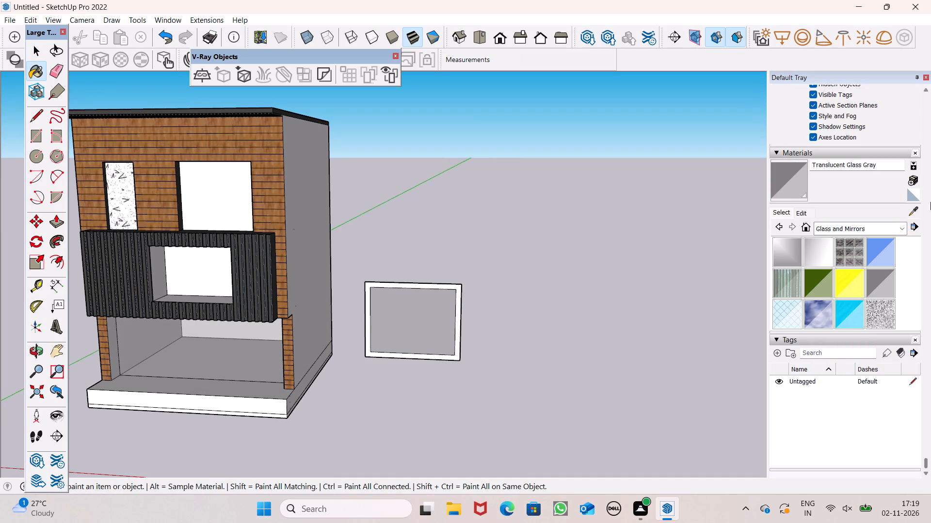
click(875, 225)
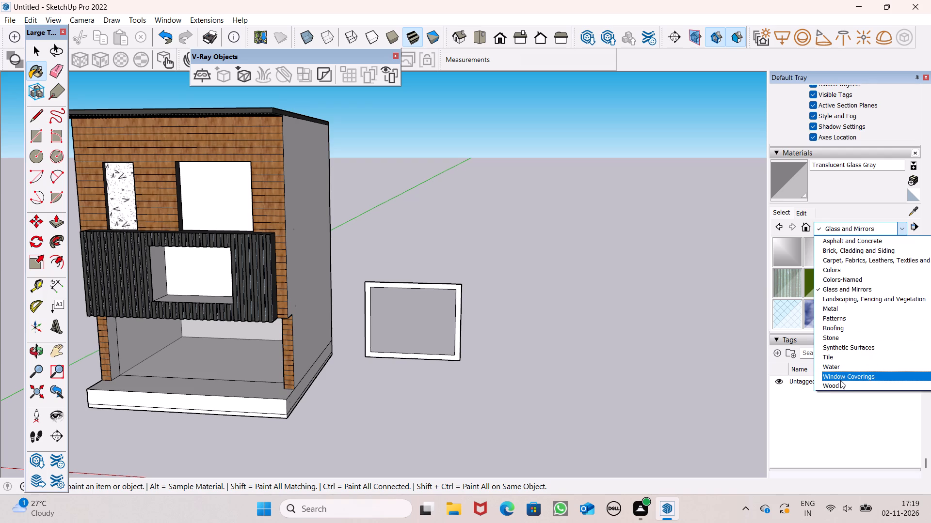
click(834, 265)
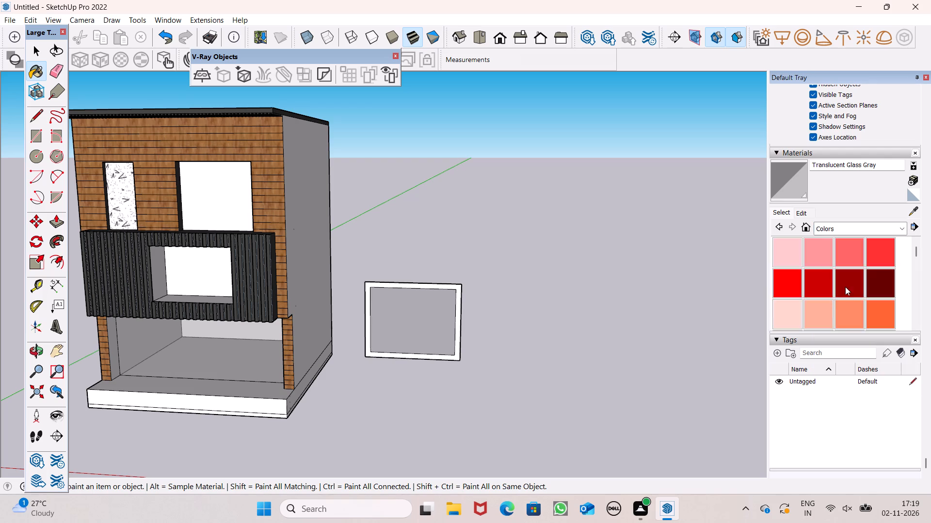
scroll(845, 287, down, 14)
click(801, 258)
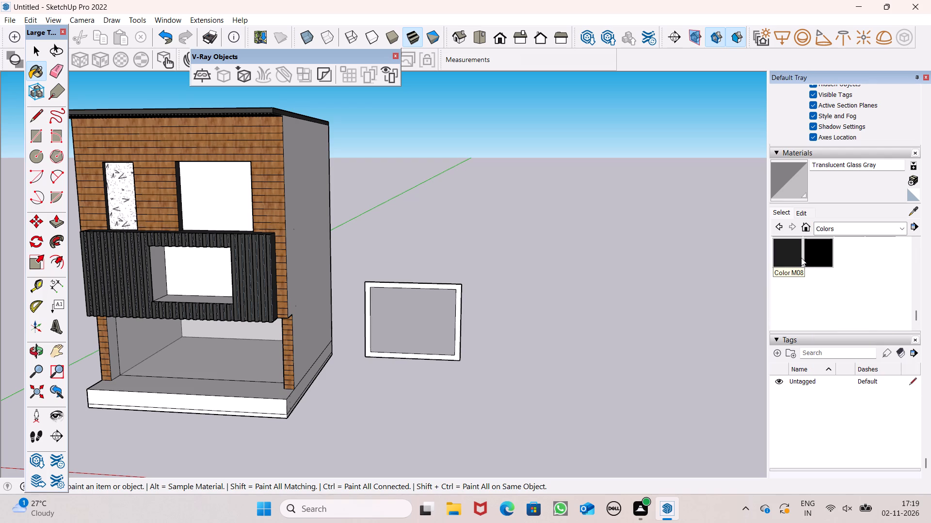
scroll(362, 277, up, 7)
click(385, 304)
scroll(471, 236, down, 6)
middle_drag(544, 324, 171, 341)
scroll(201, 259, down, 2)
scroll(141, 262, up, 8)
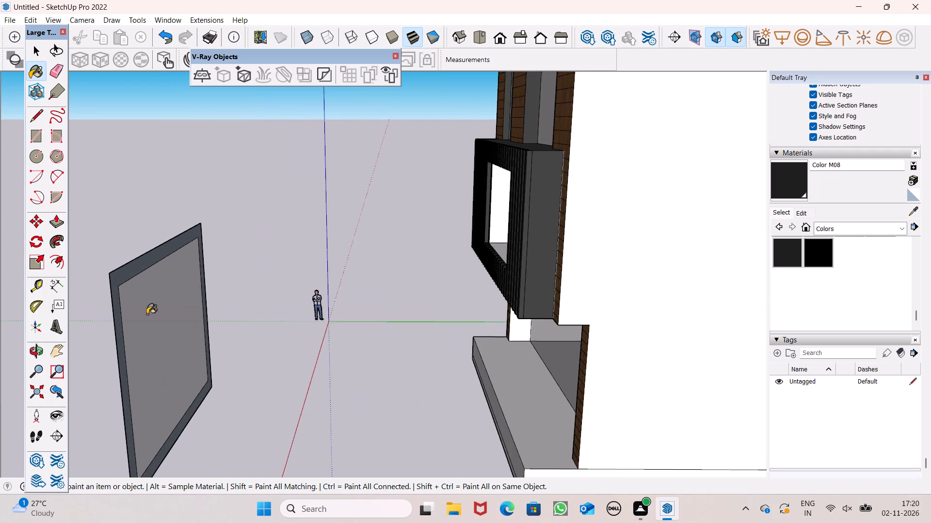
scroll(147, 314, up, 5)
click(117, 256)
Push/Pull the rear face of the dark frame border outward about 1' 2" to give it depth.
scroll(177, 268, down, 2)
middle_drag(215, 313, 74, 289)
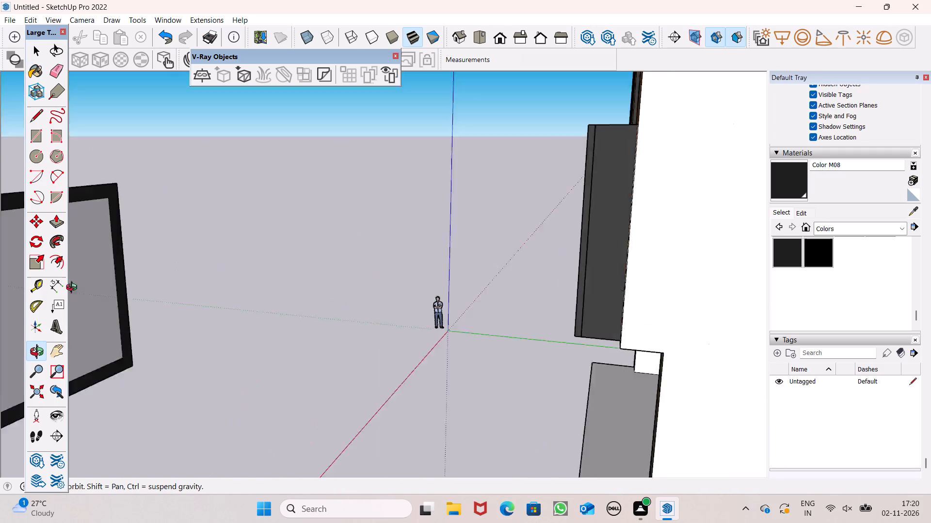
middle_drag(74, 289, 49, 272)
scroll(329, 214, down, 6)
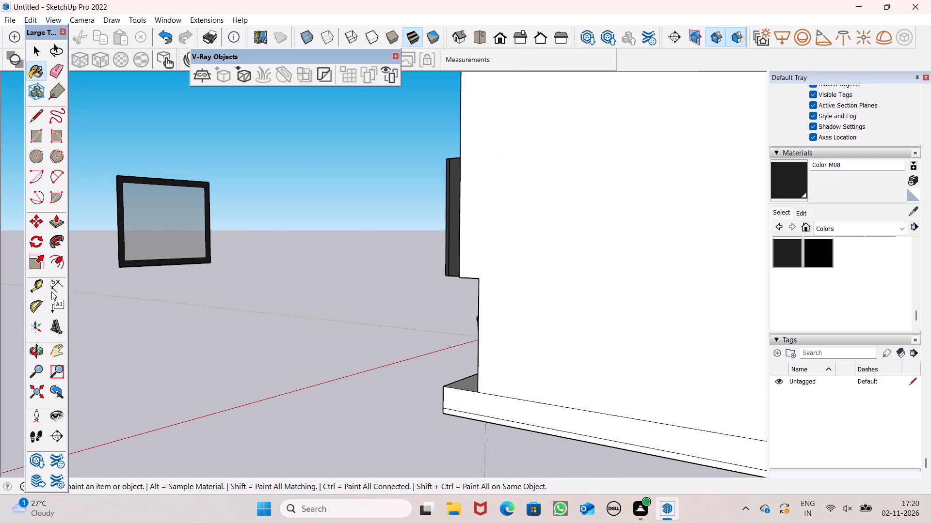
click(56, 222)
scroll(111, 246, up, 5)
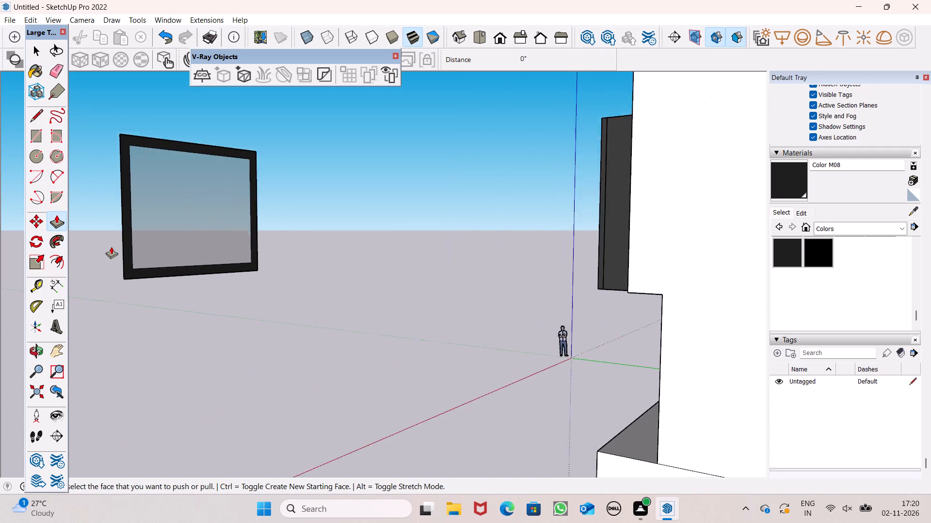
scroll(111, 246, up, 7)
drag(132, 301, 140, 301)
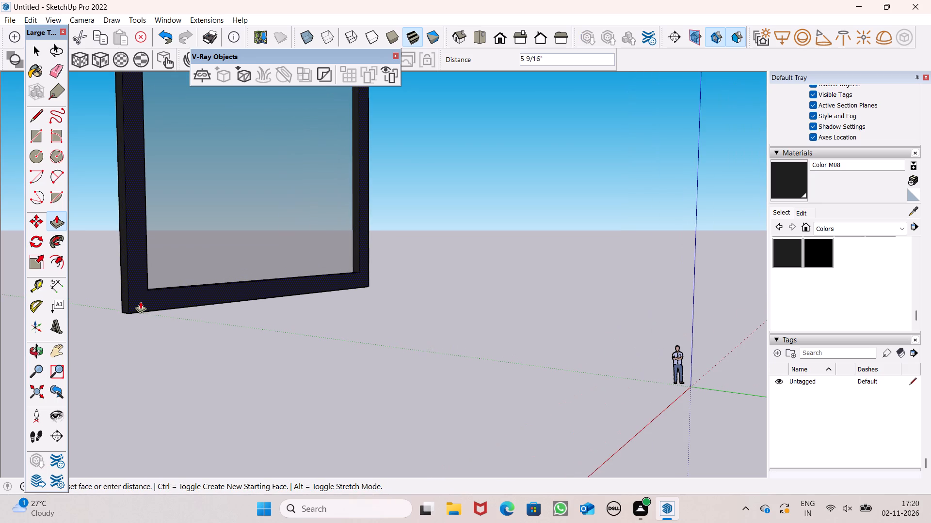
drag(140, 301, 146, 302)
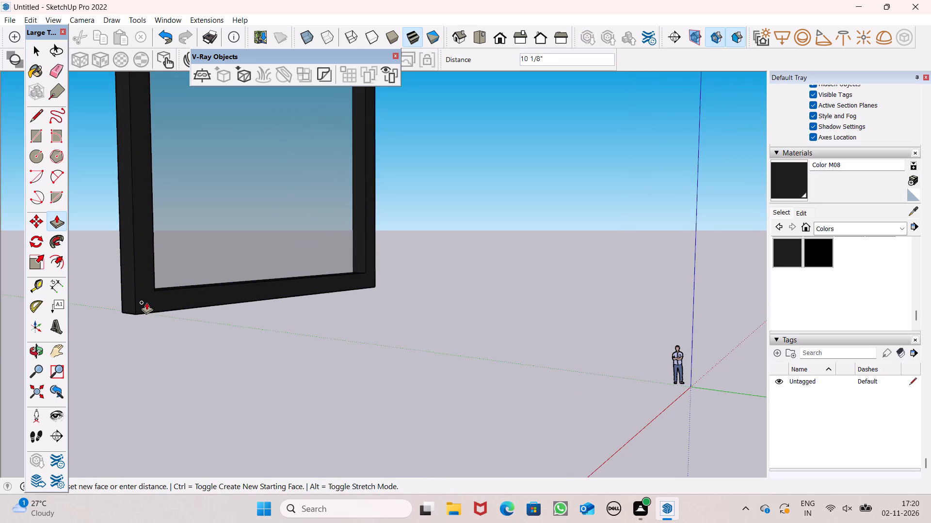
drag(146, 302, 152, 303)
Push the frame's rear face back in by about 3 1/8".
scroll(334, 320, up, 1)
scroll(335, 320, down, 3)
middle_drag(329, 321, 366, 434)
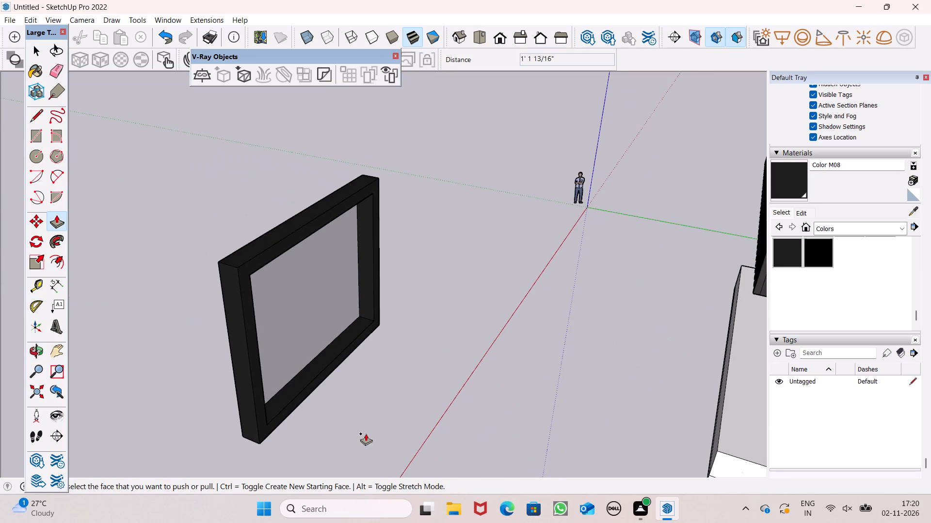
scroll(274, 416, up, 5)
ctrl+scroll(268, 429, up, 2)
drag(260, 429, 252, 427)
Pull the frame's front face slightly forward so the border stands proud of the glass pane.
scroll(611, 341, down, 3)
middle_drag(444, 338, 810, 382)
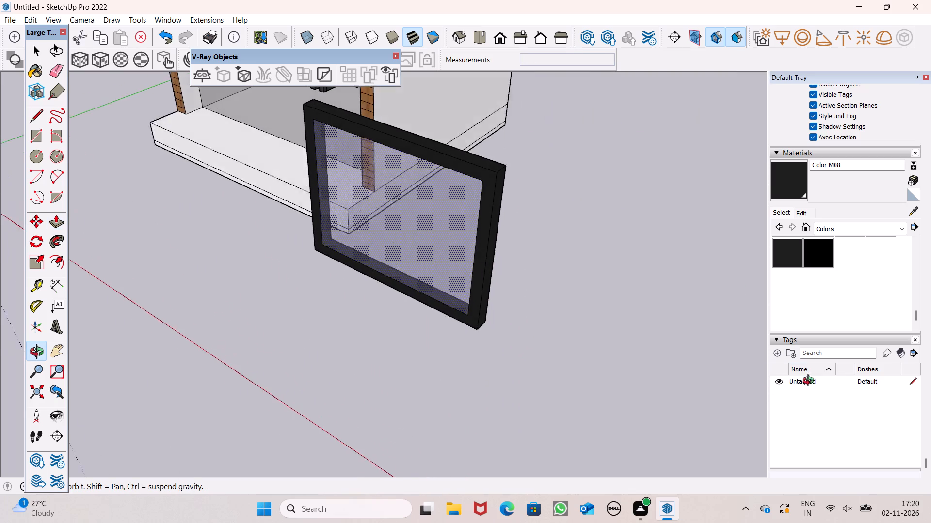
middle_drag(810, 382, 810, 370)
middle_drag(393, 335, 495, 378)
scroll(495, 378, up, 1)
scroll(554, 354, up, 5)
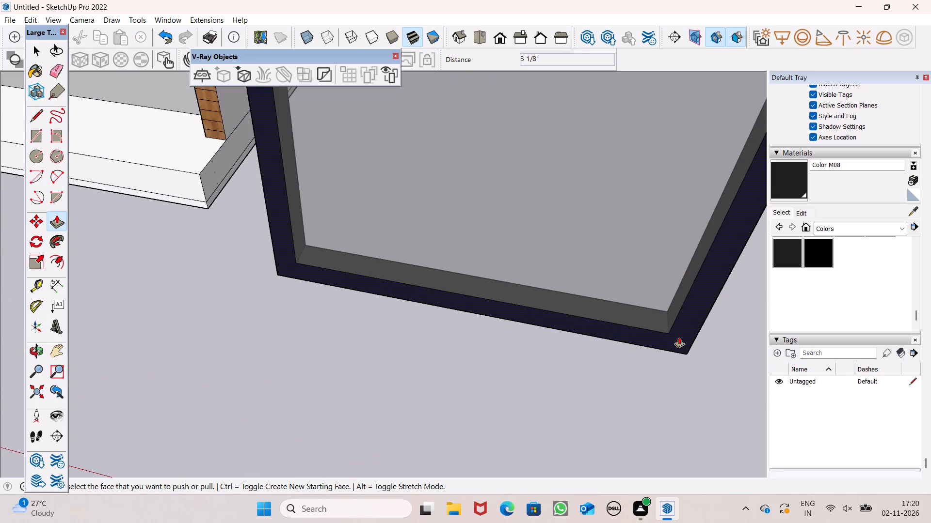
drag(680, 338, 679, 348)
scroll(360, 347, down, 7)
key(space)
Select the whole framed glass panel, including all connected faces and edges, and make it a group.
scroll(353, 350, down, 1)
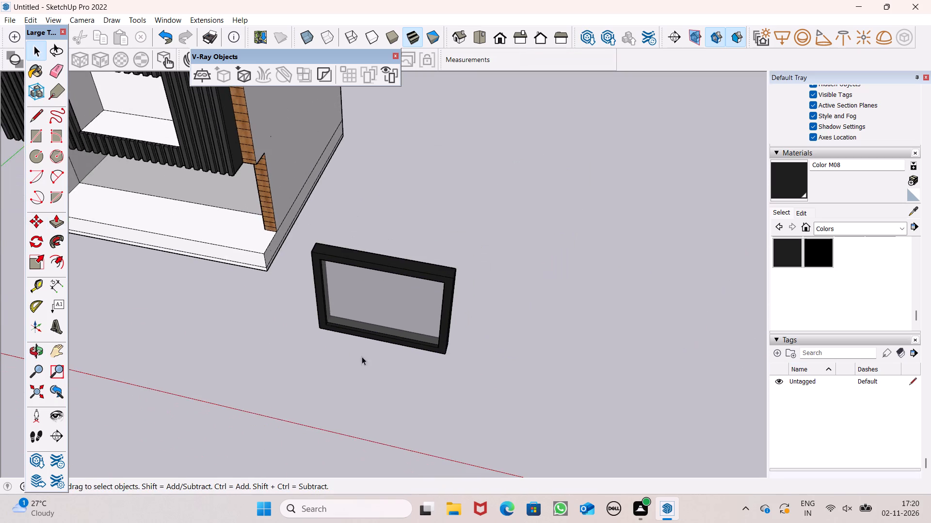
middle_drag(449, 379, 506, 238)
scroll(522, 267, down, 3)
scroll(510, 234, up, 3)
triple_click(405, 200)
click(405, 200)
right_click(405, 200)
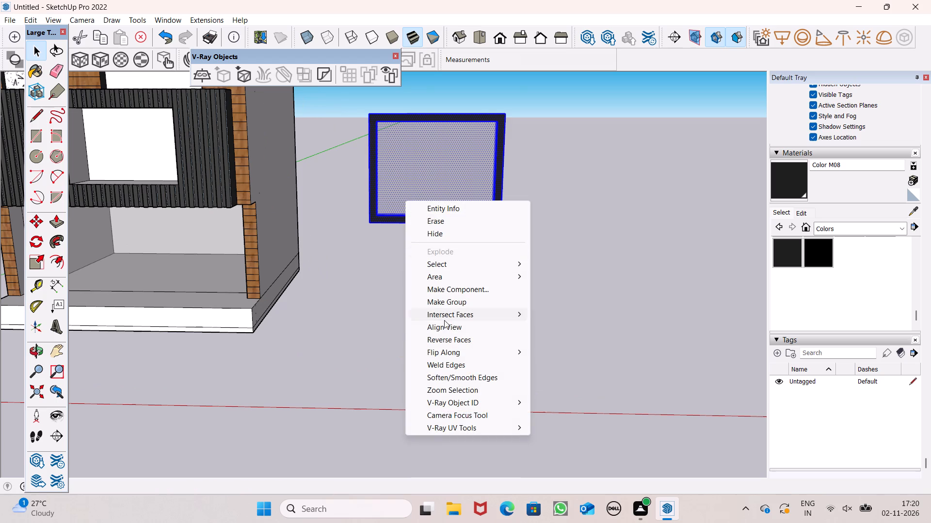
click(462, 301)
Move the framed panel group about 49' 2" by its lower corner into the window opening of the slatted volume.
scroll(618, 284, down, 6)
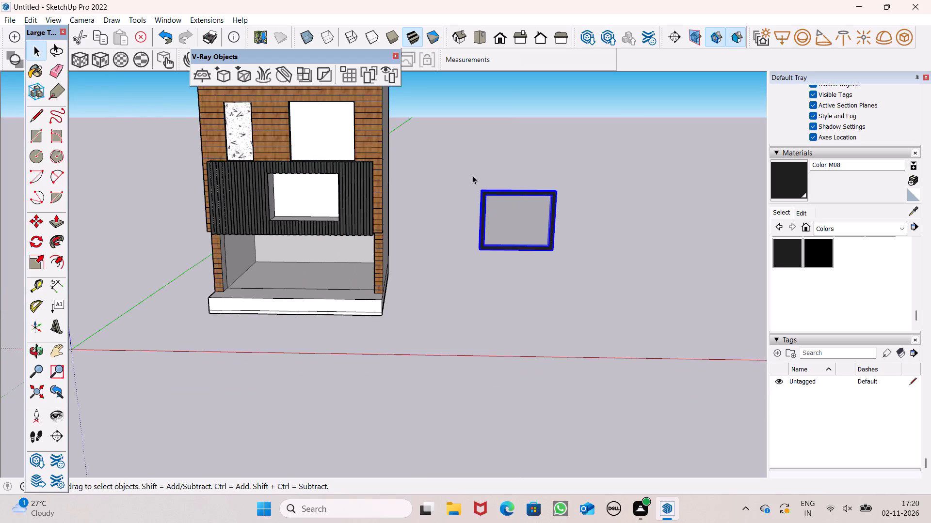
scroll(660, 178, up, 4)
scroll(658, 179, down, 9)
key(m)
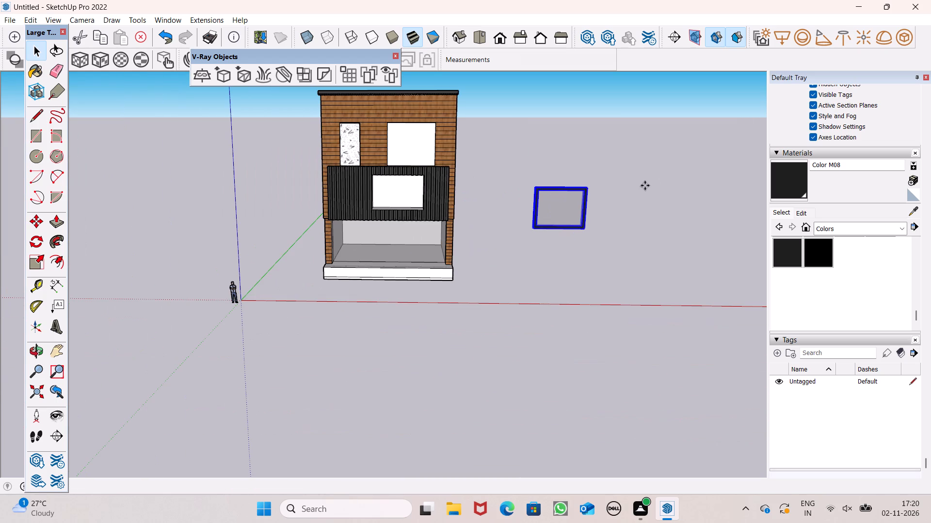
key(Return)
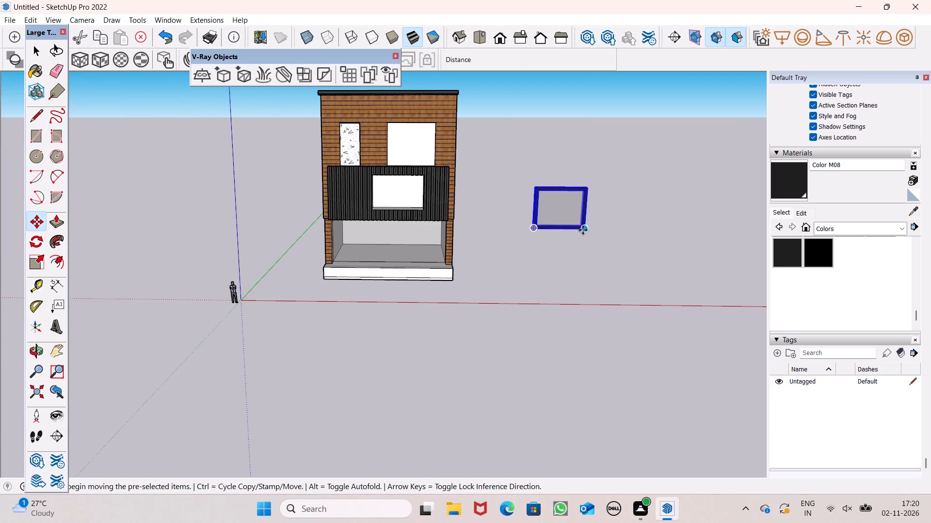
drag(583, 230, 420, 201)
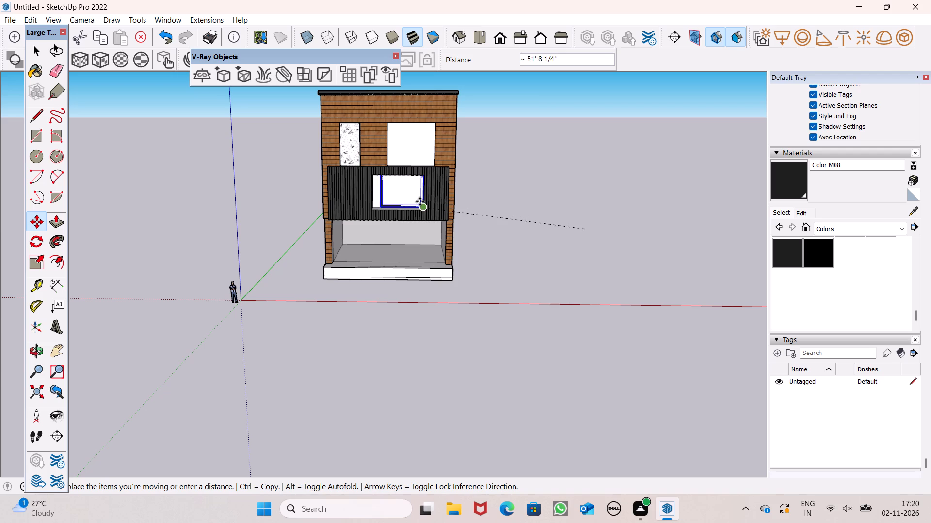
drag(420, 201, 420, 208)
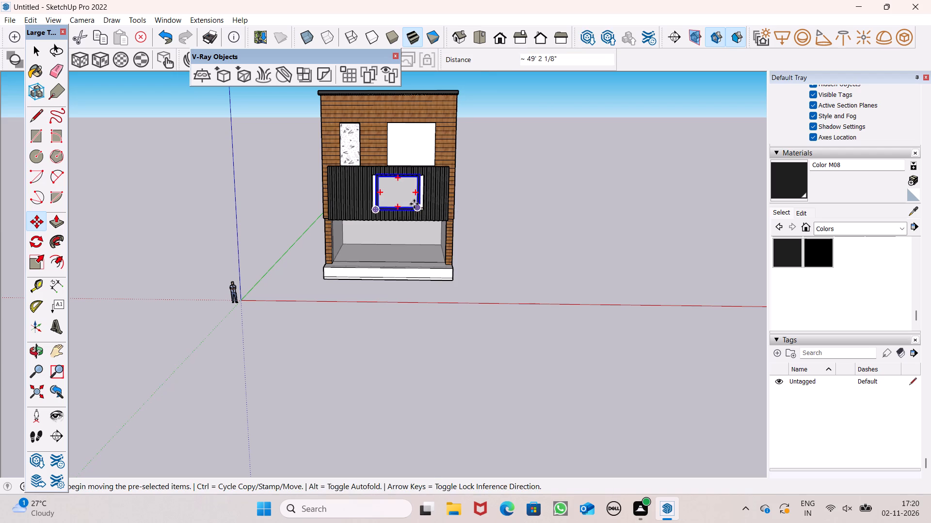
Shift the framed panel about 1' 6" so its lower corner sits just inside the matching corner of the slatted volume's opening.
scroll(411, 199, up, 9)
scroll(455, 219, up, 1)
middle_drag(455, 219, 424, 262)
scroll(419, 223, up, 7)
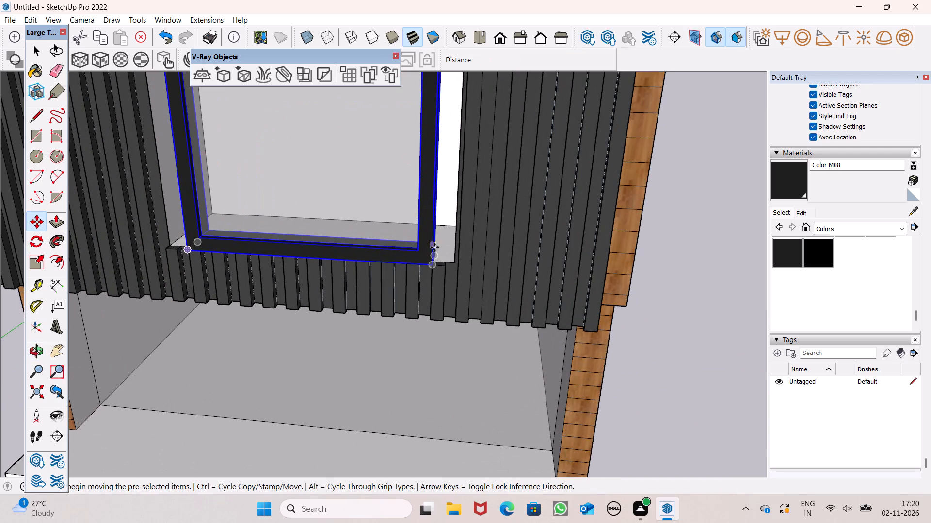
drag(434, 265, 455, 258)
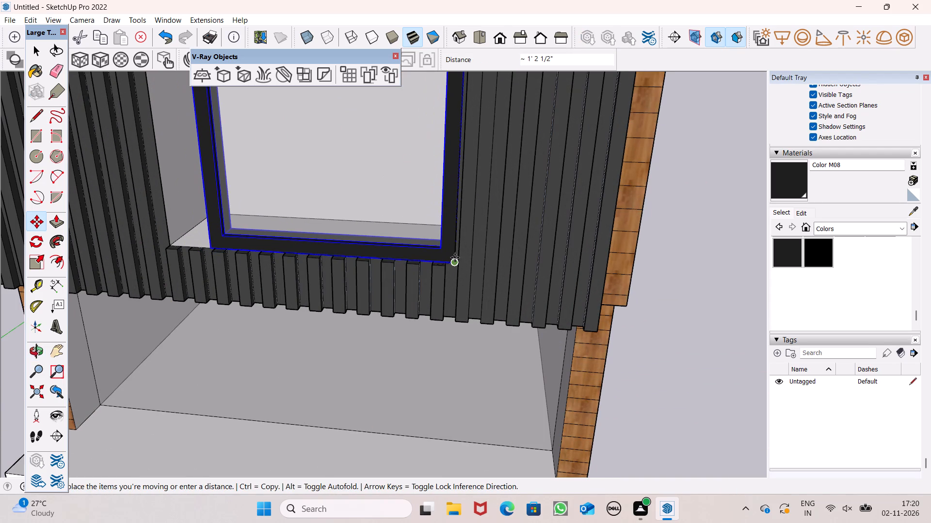
drag(455, 258, 450, 257)
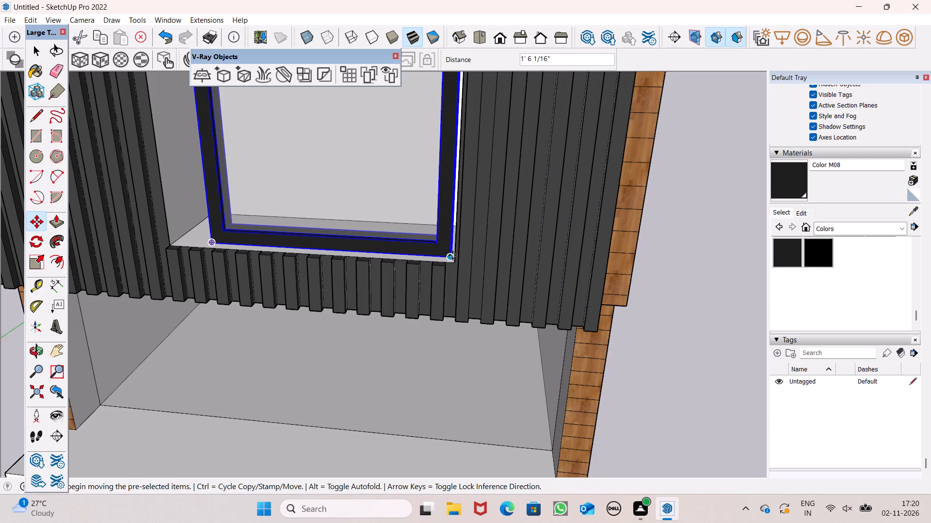
Examine the framed panel's fit and the gaps around it in the slatted volume's opening from an angled view.
scroll(452, 255, down, 4)
middle_drag(442, 263, 643, 279)
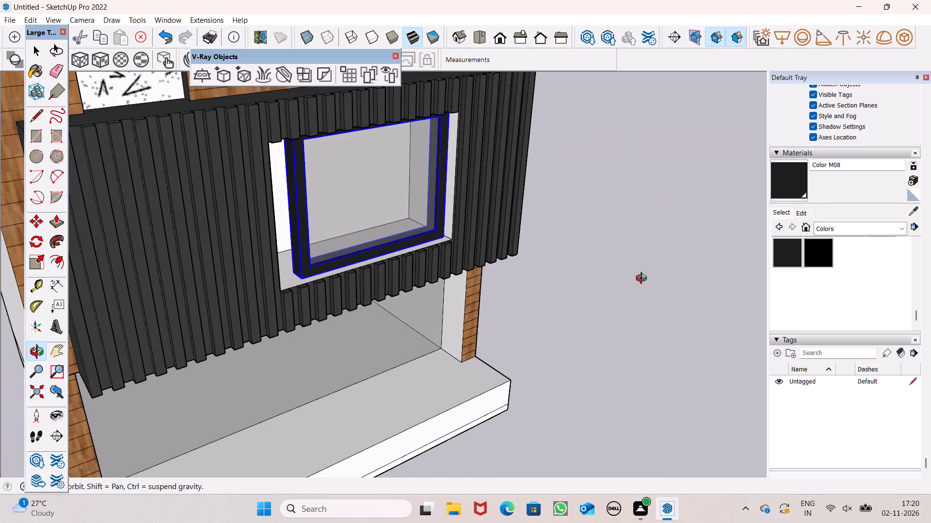
middle_drag(643, 279, 643, 280)
scroll(643, 280, down, 1)
middle_drag(721, 308, 692, 338)
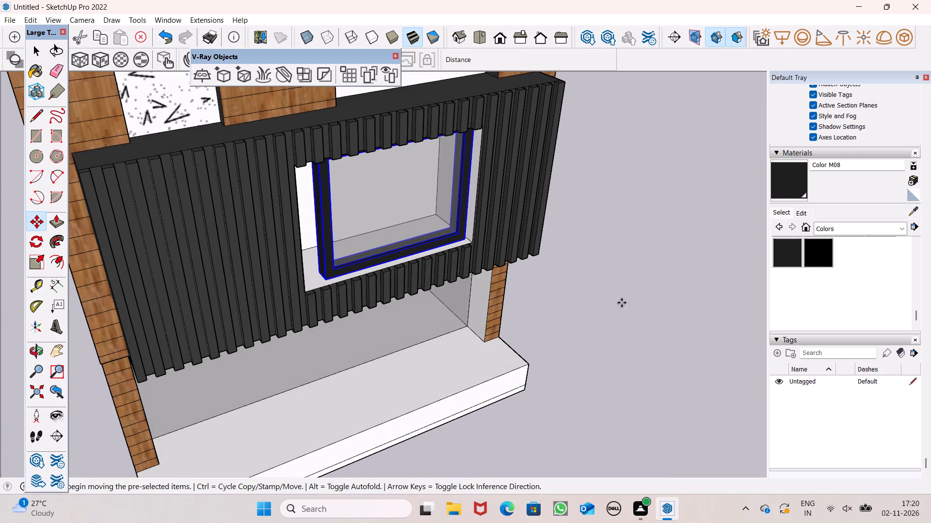
scroll(575, 296, up, 1)
scroll(535, 304, up, 4)
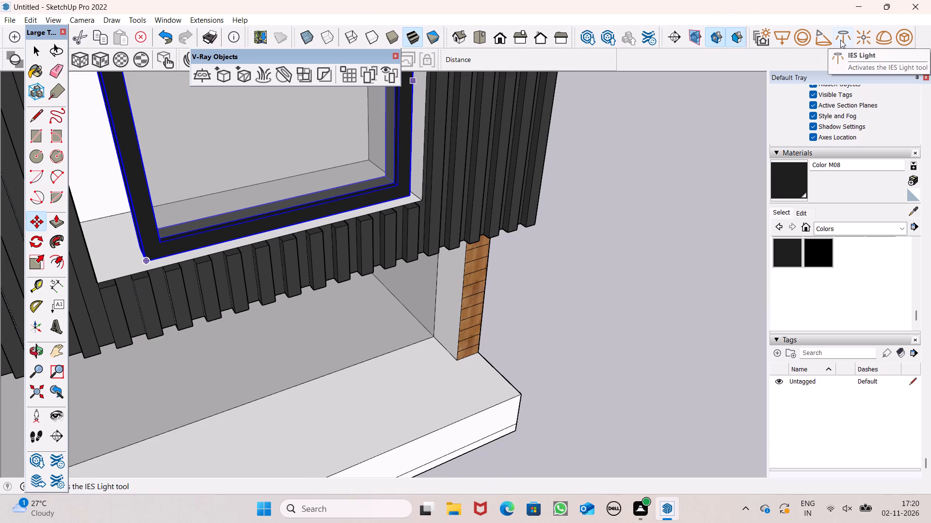
Examine how the framed panel sits in the slatted volume's window opening from several angles.
scroll(734, 0, down, 3)
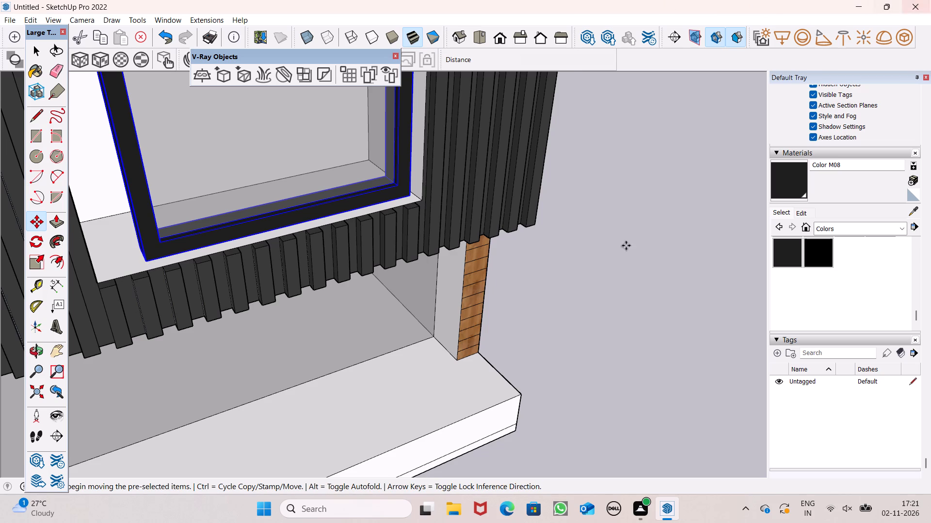
scroll(580, 234, down, 5)
scroll(570, 302, down, 3)
middle_drag(564, 319, 602, 206)
scroll(425, 169, up, 1)
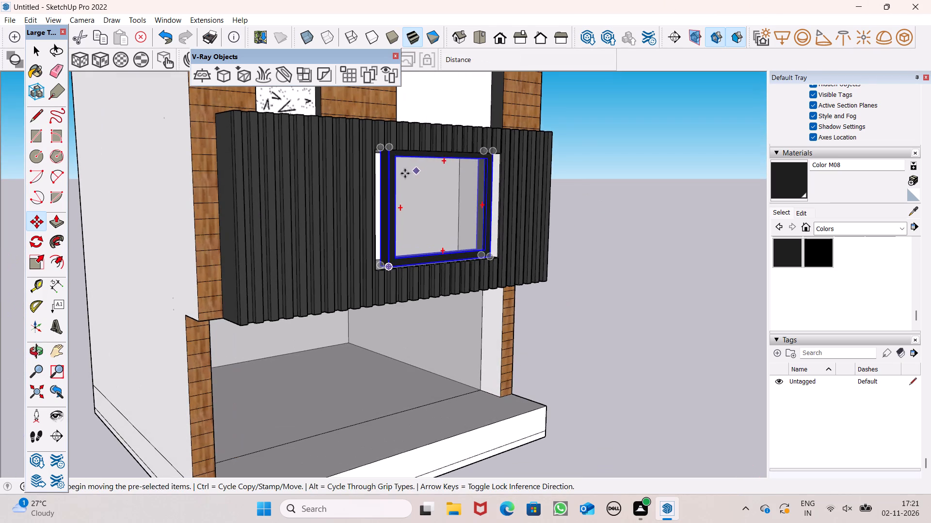
scroll(300, 170, up, 2)
scroll(266, 178, down, 1)
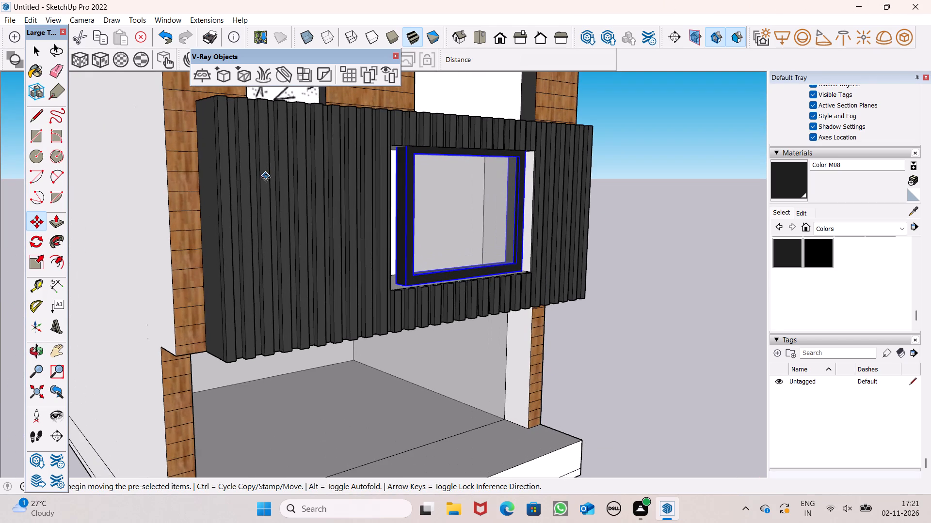
middle_drag(313, 255, 193, 191)
scroll(385, 109, up, 5)
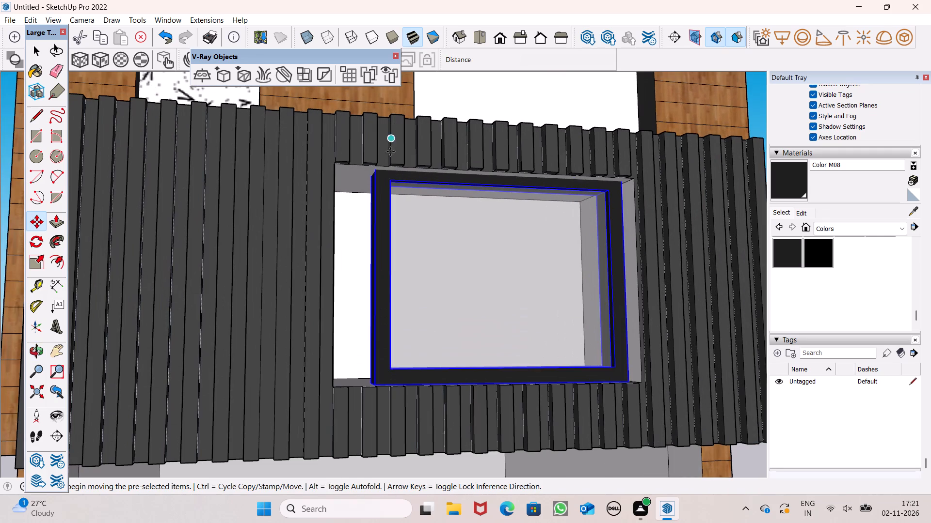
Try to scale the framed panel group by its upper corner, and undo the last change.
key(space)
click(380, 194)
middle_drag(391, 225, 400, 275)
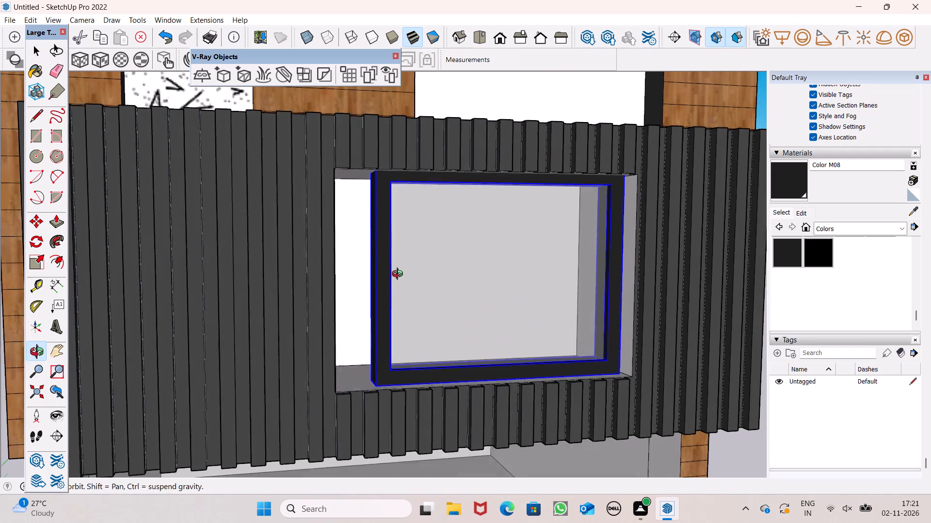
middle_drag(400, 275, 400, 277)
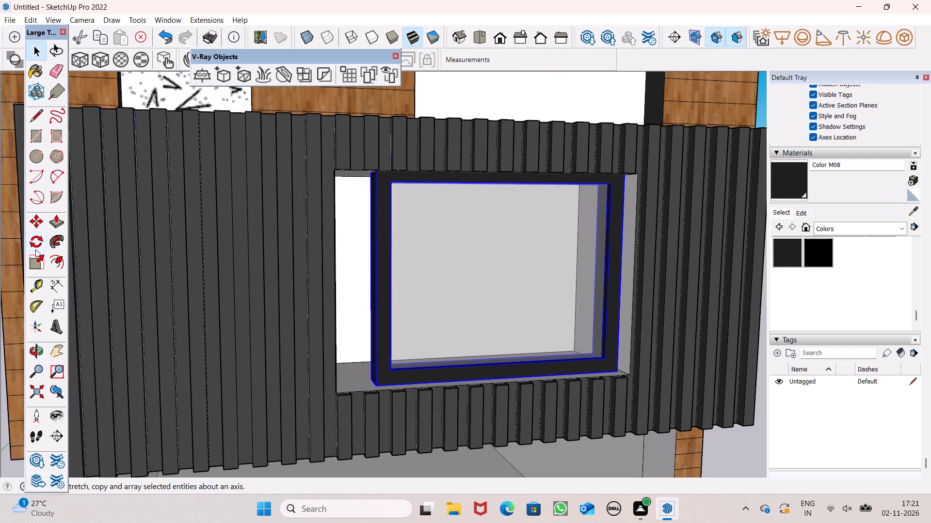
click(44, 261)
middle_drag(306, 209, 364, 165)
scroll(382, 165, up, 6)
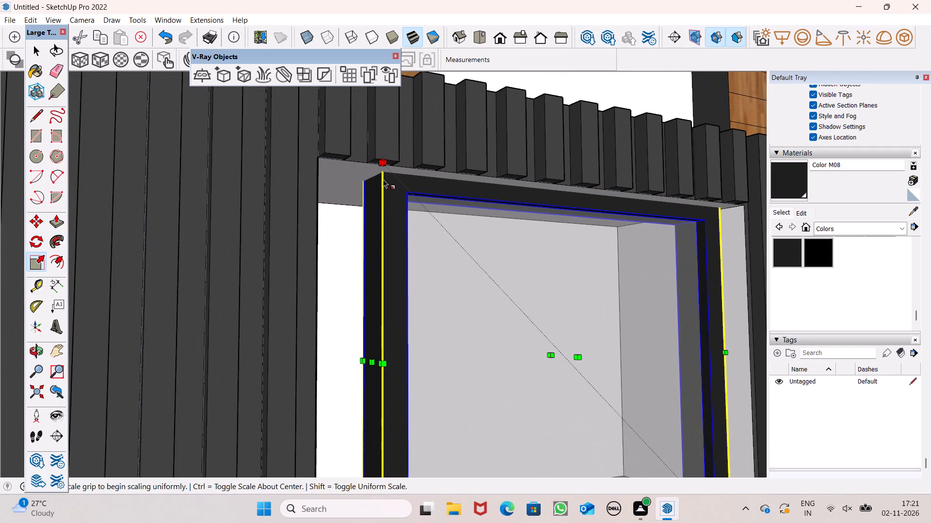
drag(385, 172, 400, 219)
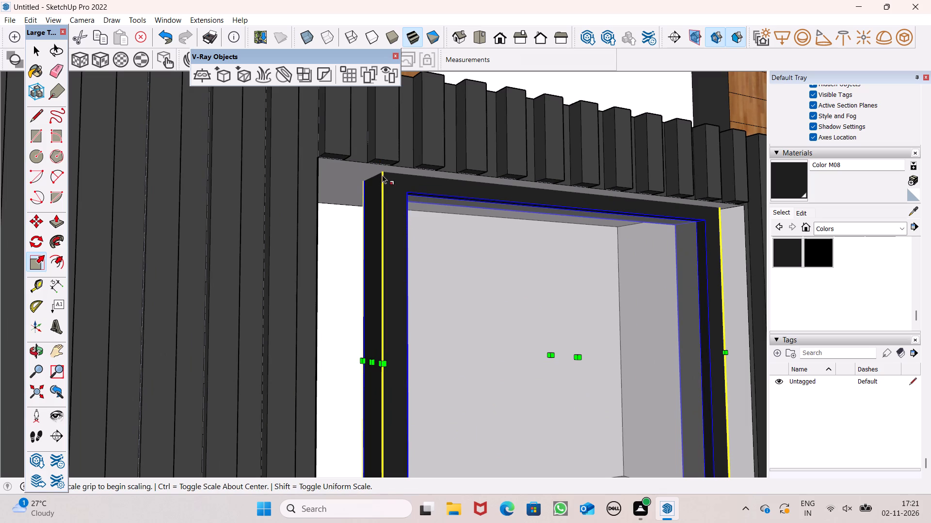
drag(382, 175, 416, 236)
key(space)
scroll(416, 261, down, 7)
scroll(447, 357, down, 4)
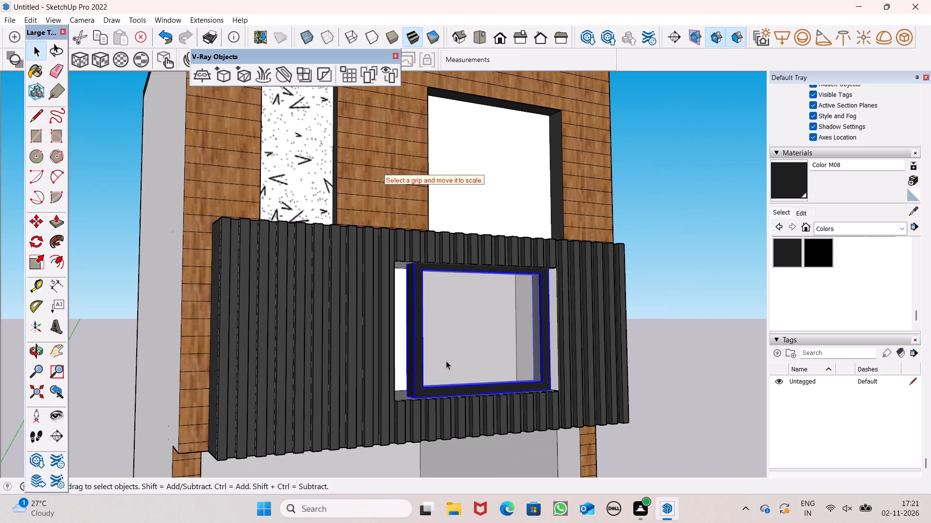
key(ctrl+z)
Scale the framed panel down proportionally by its upper corner to roughly a third of the opening's width.
middle_drag(416, 347, 388, 391)
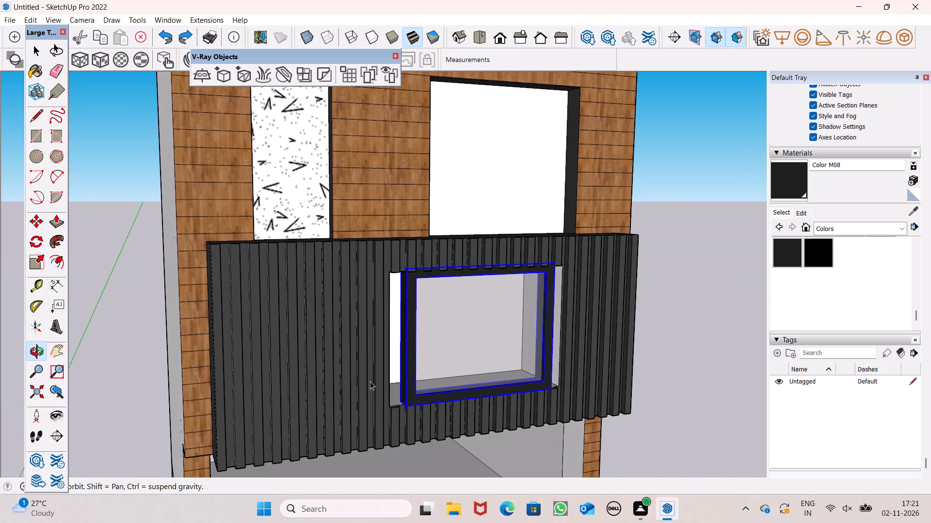
click(37, 258)
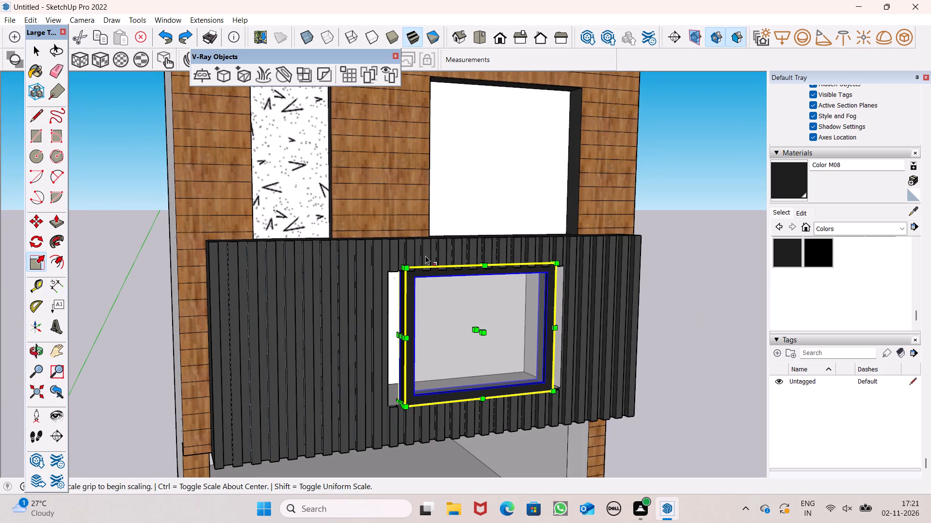
drag(405, 268, 484, 357)
scroll(408, 359, down, 2)
key(space)
Move the reduced panel about 1' by its lower outer corner to the nearest lower front corner of the opening.
middle_drag(502, 362, 426, 429)
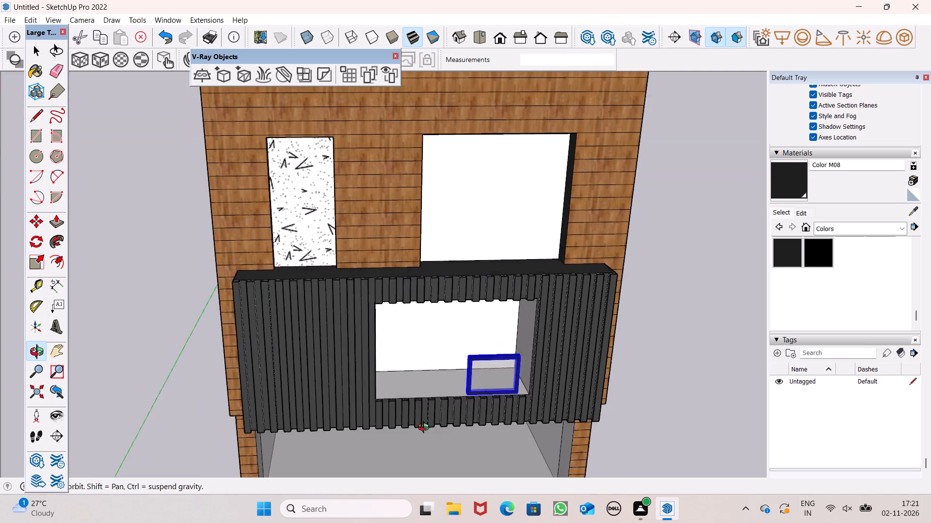
middle_drag(426, 429, 378, 463)
key(m)
key(Return)
scroll(396, 419, up, 7)
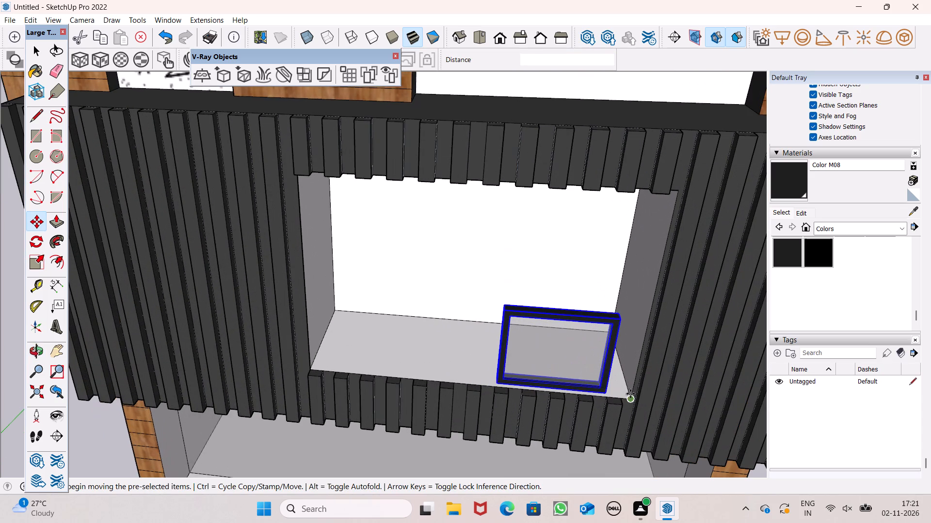
scroll(653, 388, up, 8)
scroll(559, 385, up, 5)
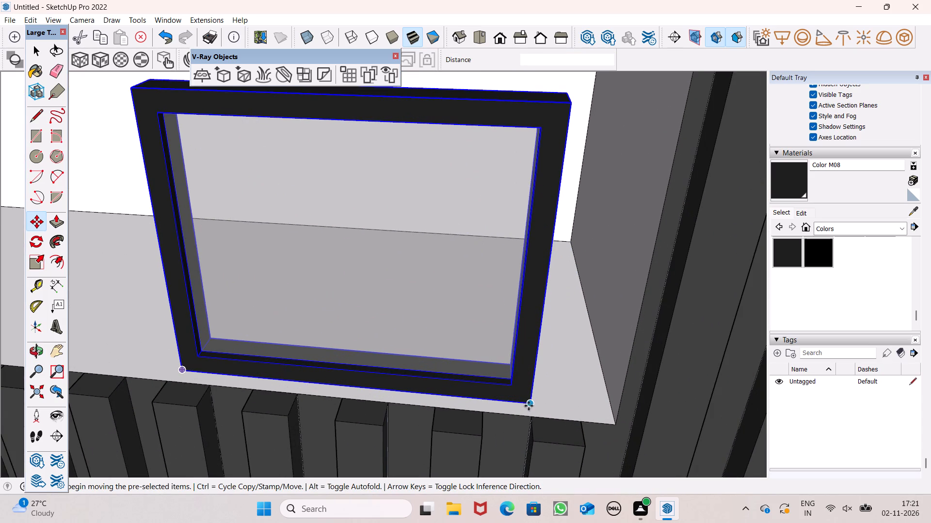
drag(528, 405, 609, 416)
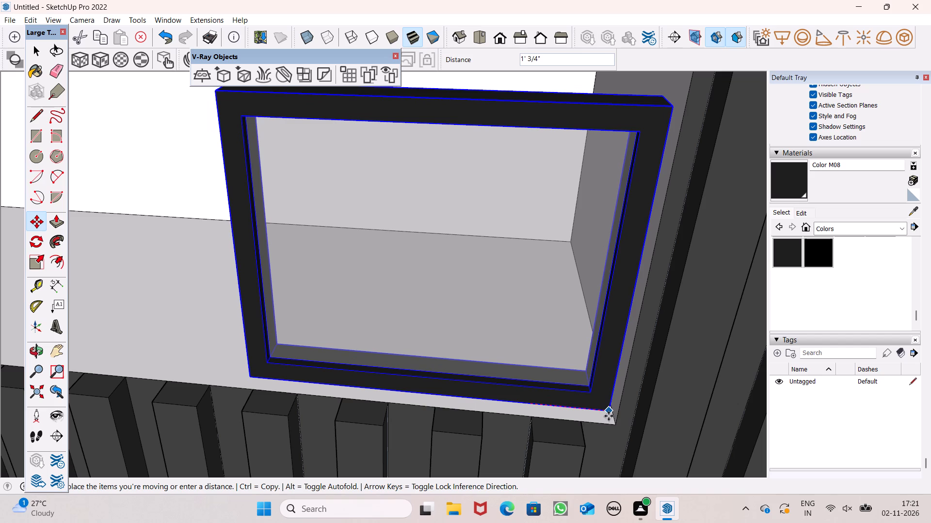
drag(609, 416, 613, 415)
Examine the reduced panel's position in the corner of the slatted volume's opening from several angles.
scroll(612, 411, down, 7)
middle_drag(564, 414, 592, 361)
scroll(597, 359, up, 1)
scroll(603, 358, down, 4)
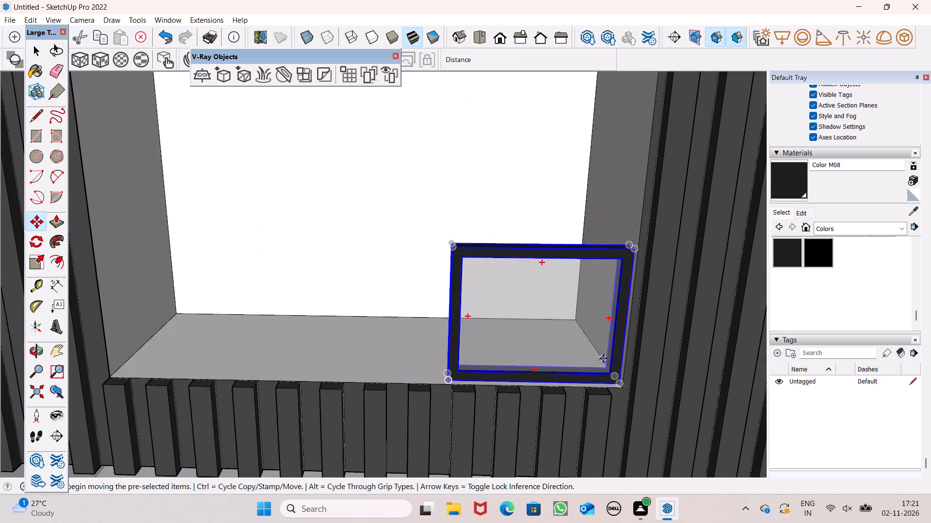
scroll(603, 358, down, 1)
scroll(503, 347, down, 4)
middle_drag(569, 367, 731, 354)
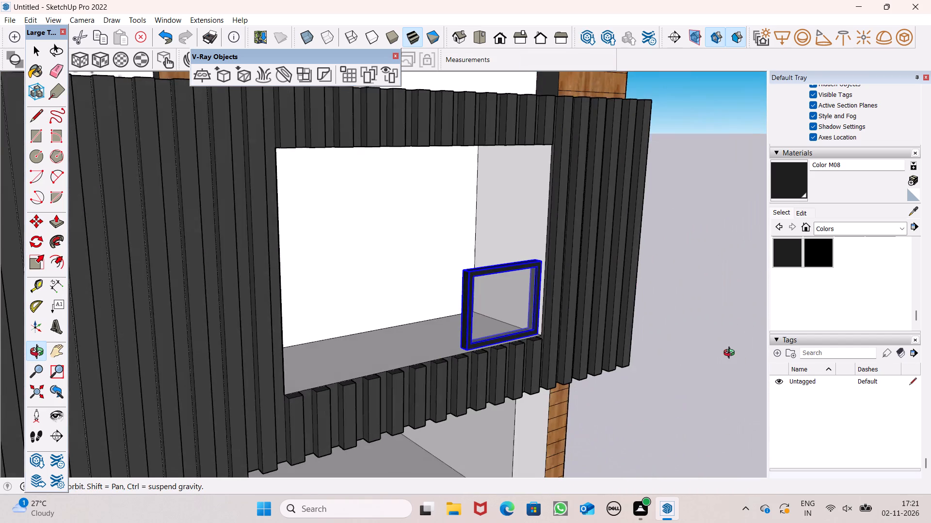
middle_drag(731, 354, 731, 353)
scroll(594, 303, down, 2)
middle_drag(602, 316, 599, 264)
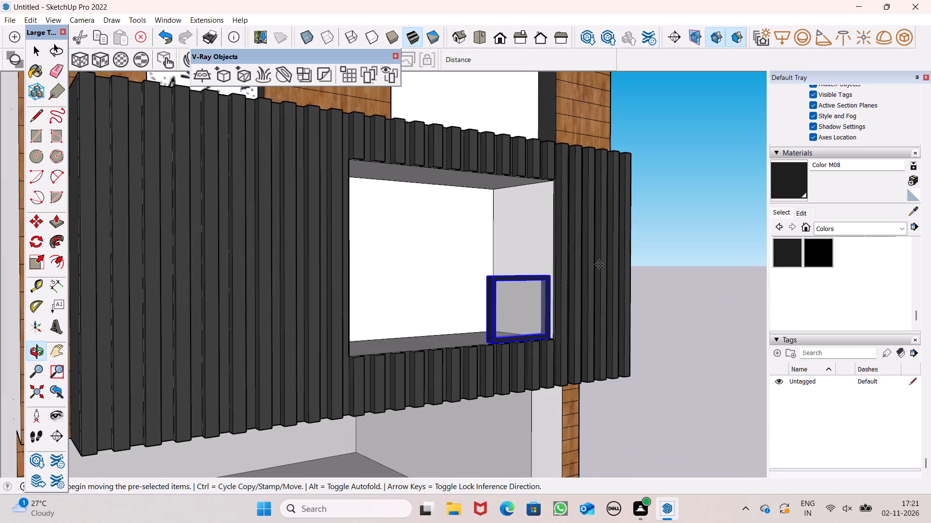
scroll(594, 270, down, 5)
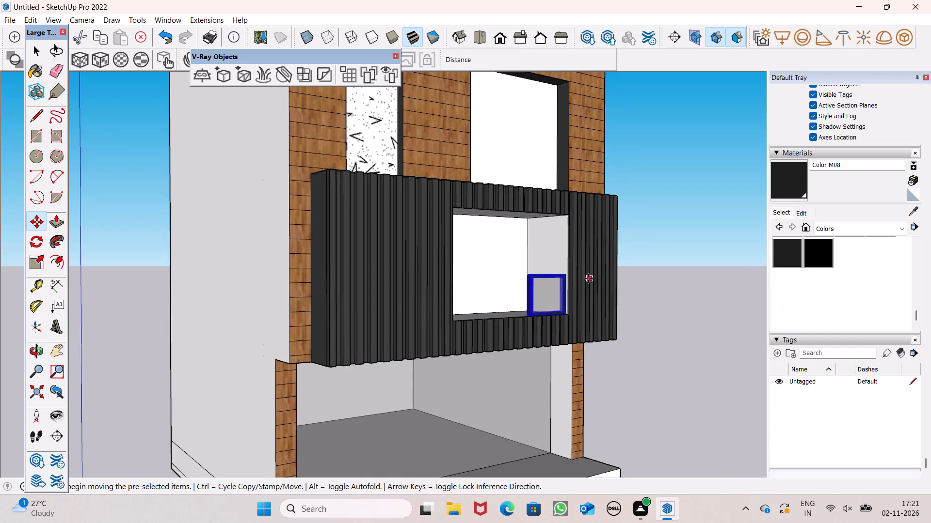
middle_drag(511, 291, 487, 385)
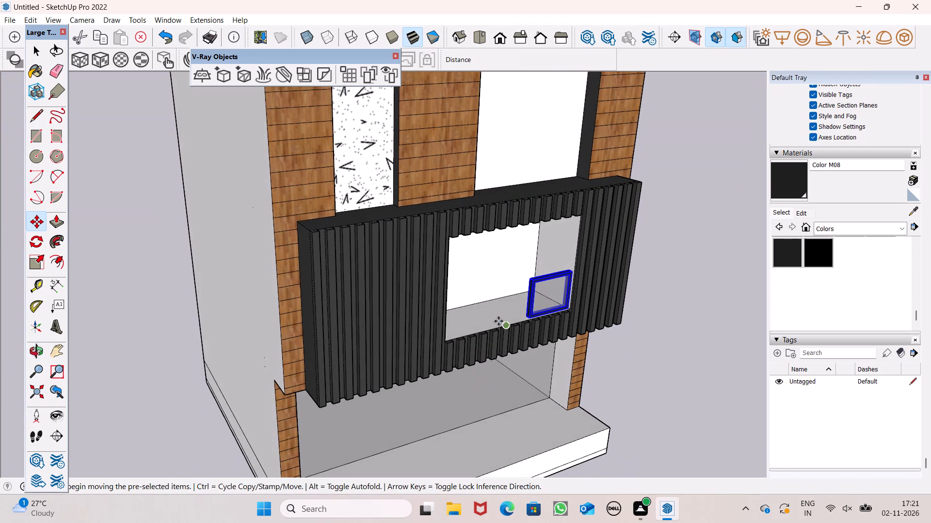
middle_drag(497, 319, 517, 352)
scroll(497, 292, up, 6)
scroll(517, 285, down, 4)
middle_drag(526, 295, 523, 318)
scroll(523, 318, up, 1)
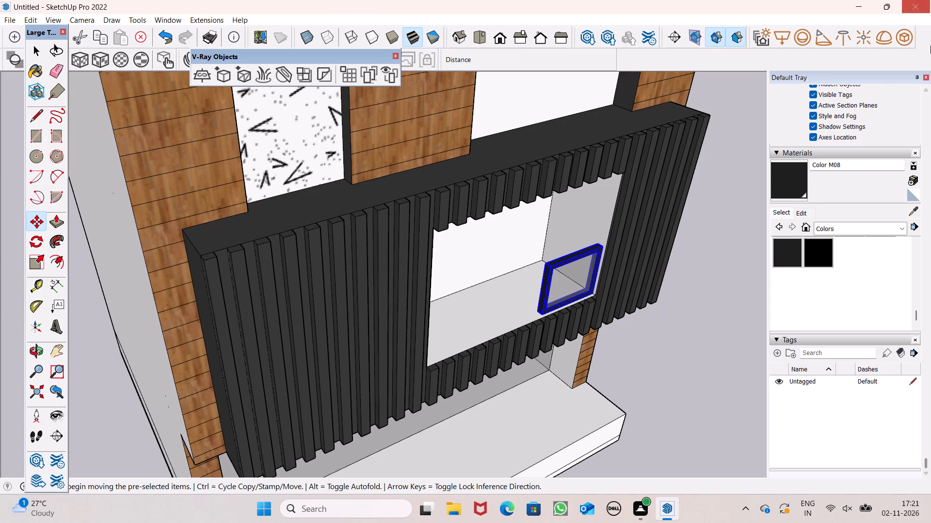
Stretch the framed panel along the red axis by a factor of 3.00 to span the opening's full width.
click(32, 264)
scroll(532, 292, up, 8)
scroll(553, 292, down, 6)
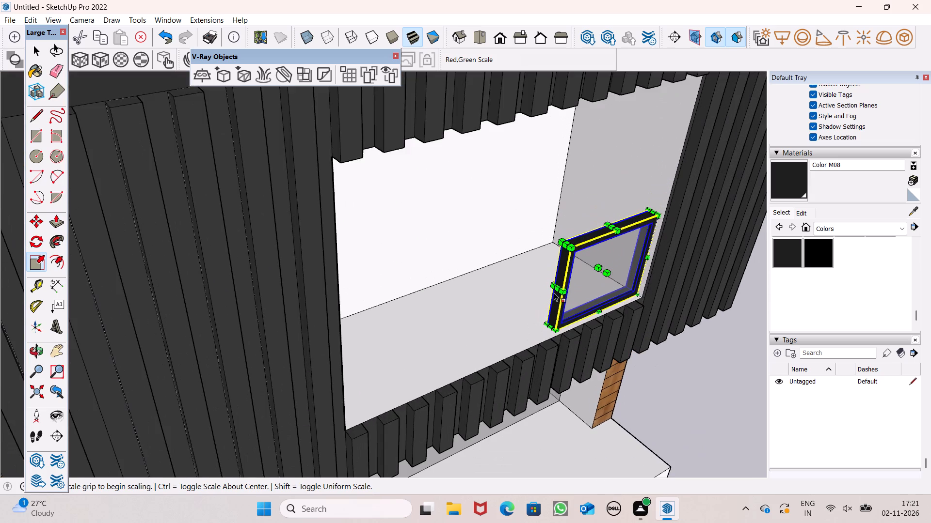
drag(554, 289, 402, 354)
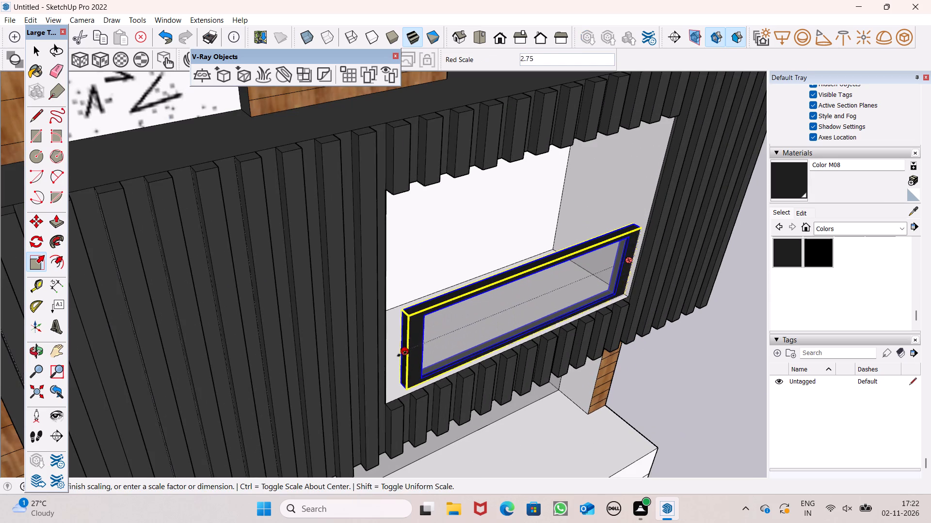
drag(402, 354, 390, 361)
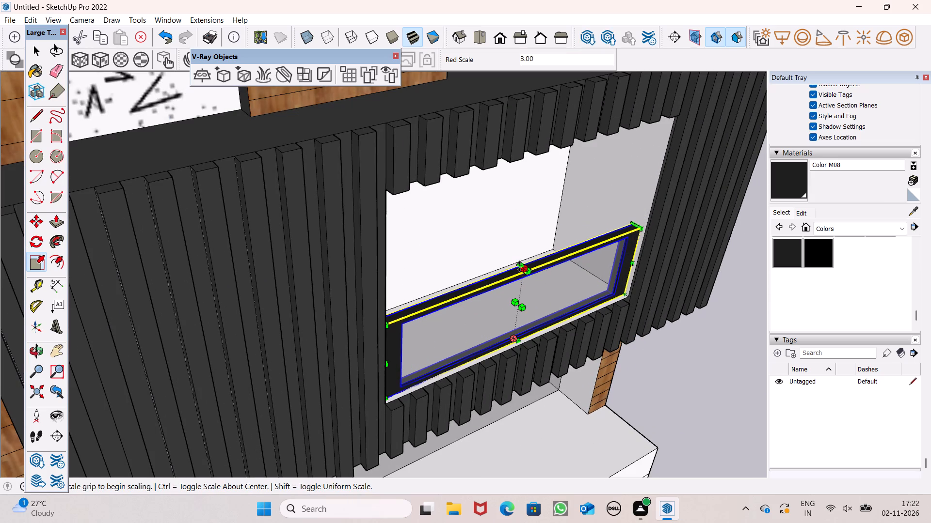
Stretch the framed panel upward along the blue axis to the top of the window opening and deselect it.
drag(520, 268, 487, 169)
scroll(486, 182, down, 3)
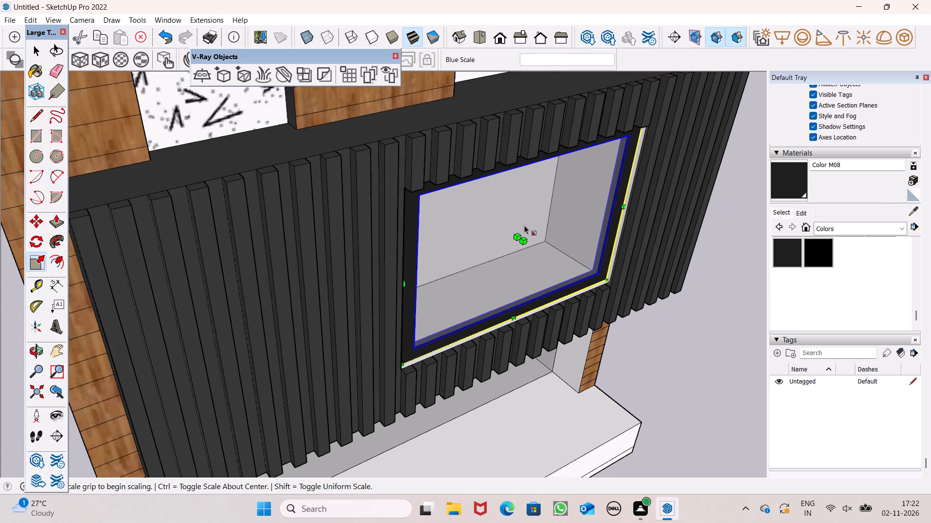
middle_drag(524, 225, 313, 72)
scroll(320, 144, down, 5)
key(space)
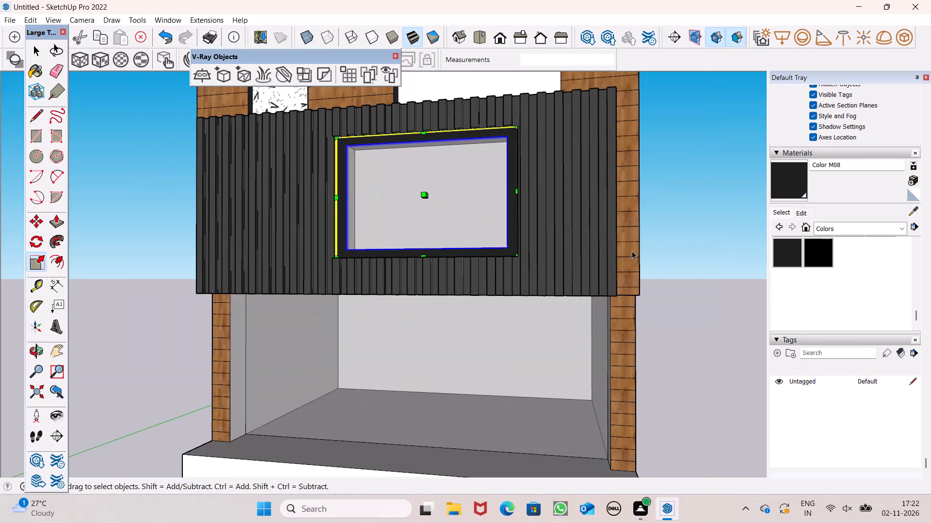
click(687, 250)
Examine the stretched panel's fit along the sides and sill of the slatted volume's opening from several angles.
scroll(671, 245, down, 2)
middle_drag(574, 221, 559, 288)
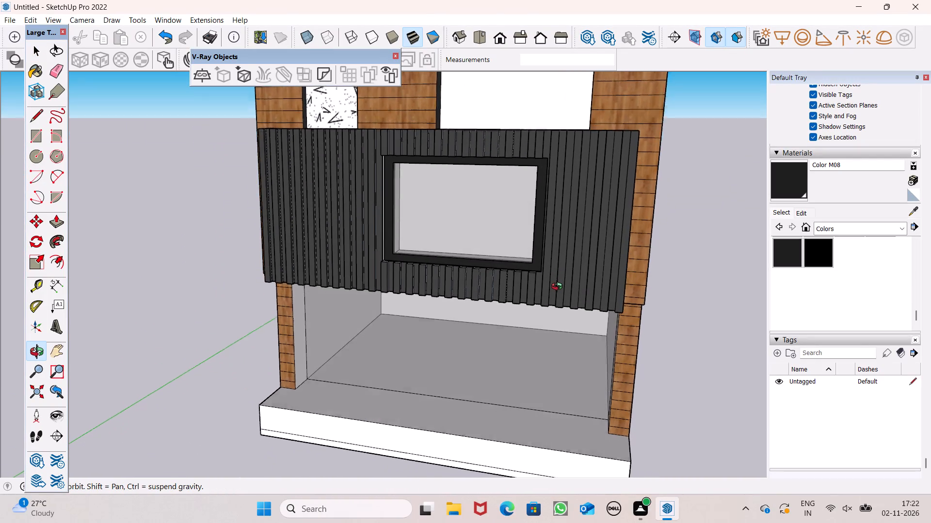
middle_drag(559, 288, 559, 290)
scroll(525, 248, up, 5)
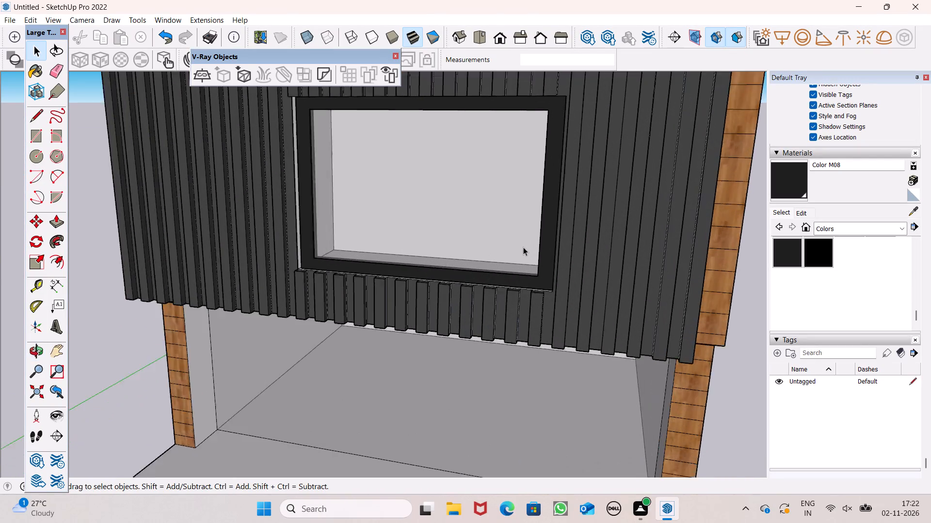
scroll(523, 247, up, 2)
scroll(543, 292, up, 1)
middle_drag(543, 297, 520, 365)
middle_drag(520, 343, 570, 357)
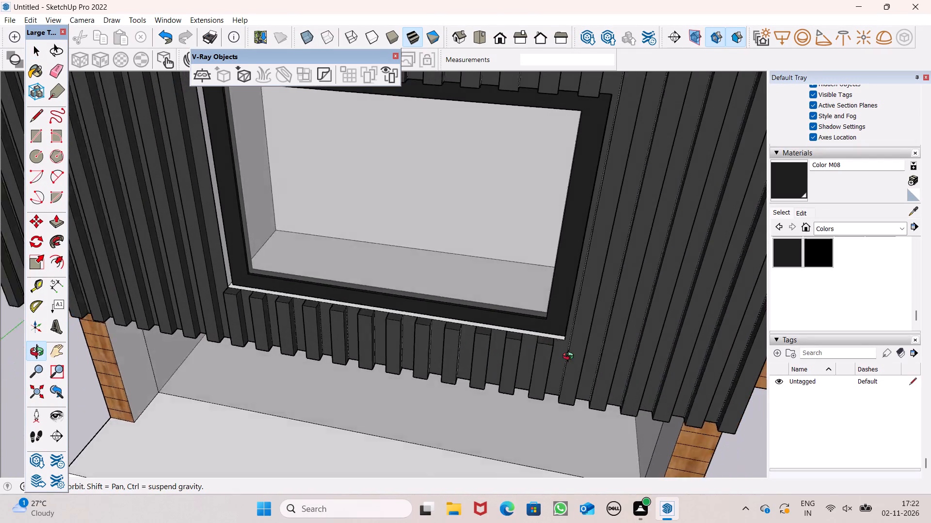
middle_drag(570, 357, 638, 356)
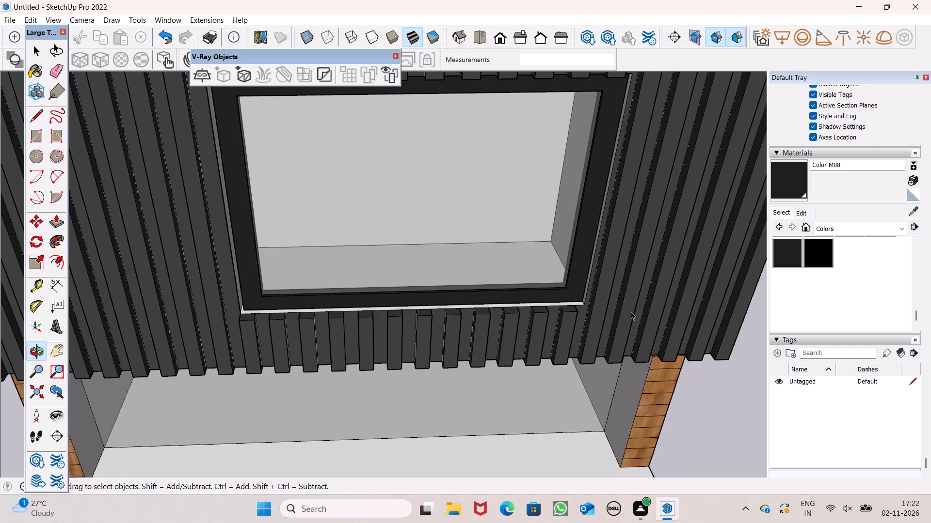
scroll(522, 245, down, 1)
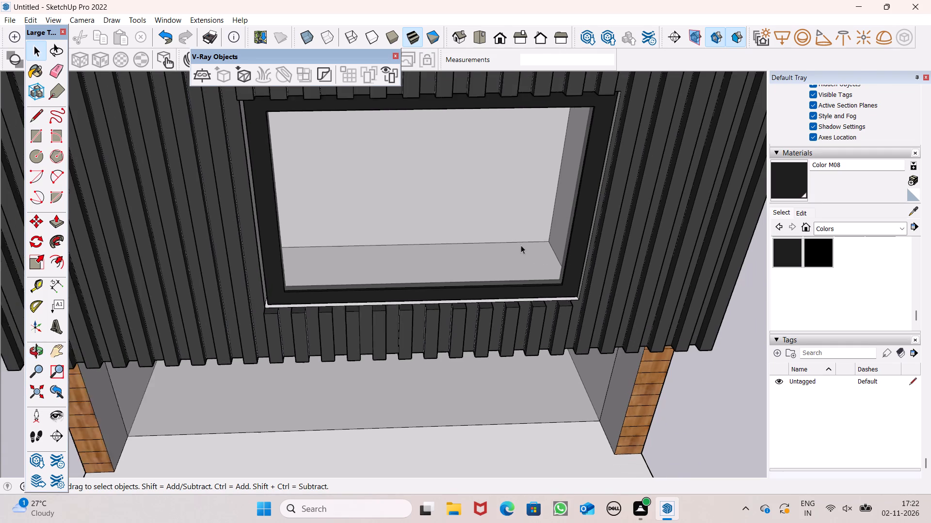
scroll(521, 245, down, 2)
scroll(415, 246, down, 4)
middle_drag(419, 256, 374, 308)
scroll(371, 262, up, 6)
key(space)
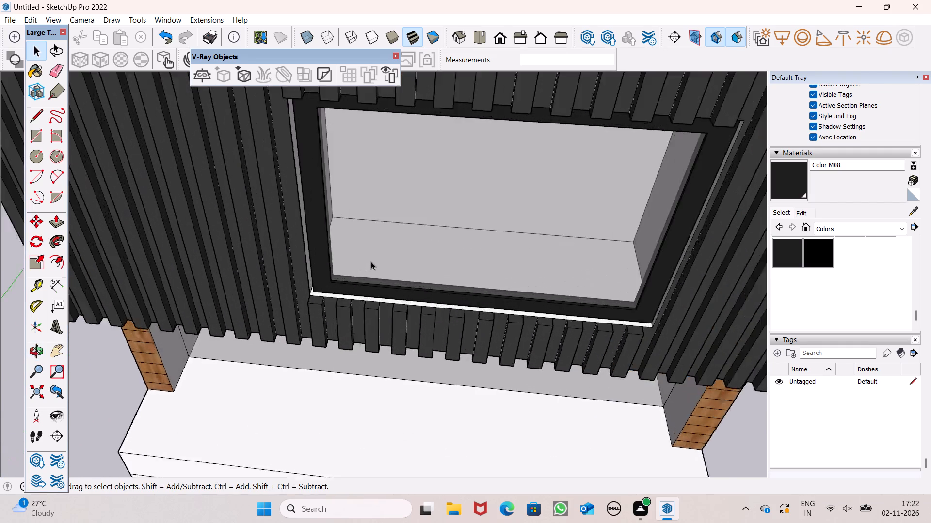
scroll(371, 261, up, 1)
scroll(336, 247, down, 5)
middle_drag(398, 281, 383, 127)
scroll(397, 269, up, 1)
drag(311, 154, 387, 127)
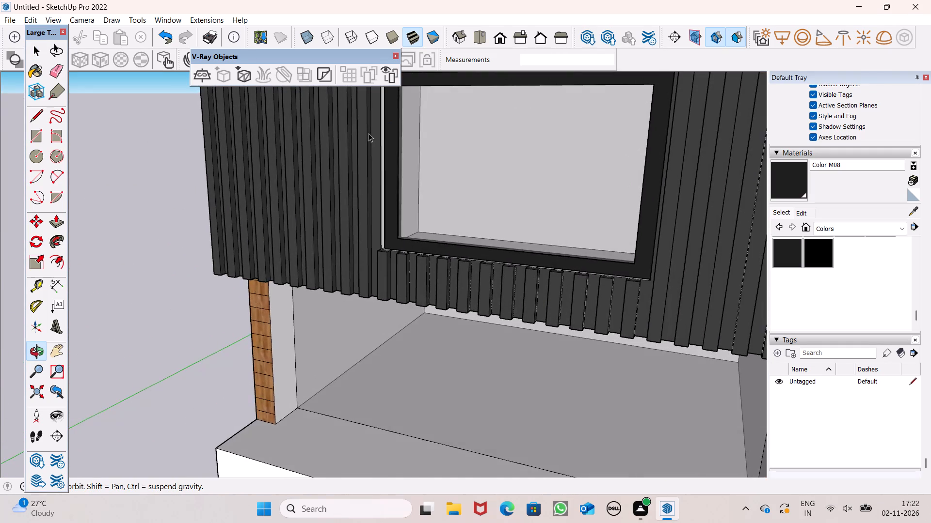
scroll(310, 186, down, 5)
scroll(297, 199, up, 5)
scroll(322, 186, down, 8)
middle_drag(411, 219, 368, 244)
click(185, 201)
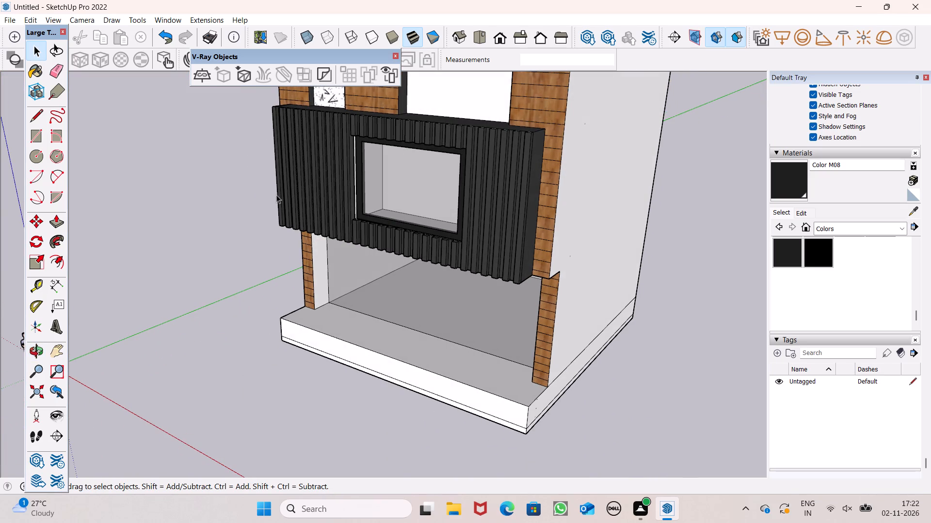
scroll(451, 203, up, 6)
scroll(361, 218, up, 2)
scroll(325, 213, down, 1)
middle_drag(318, 219, 289, 243)
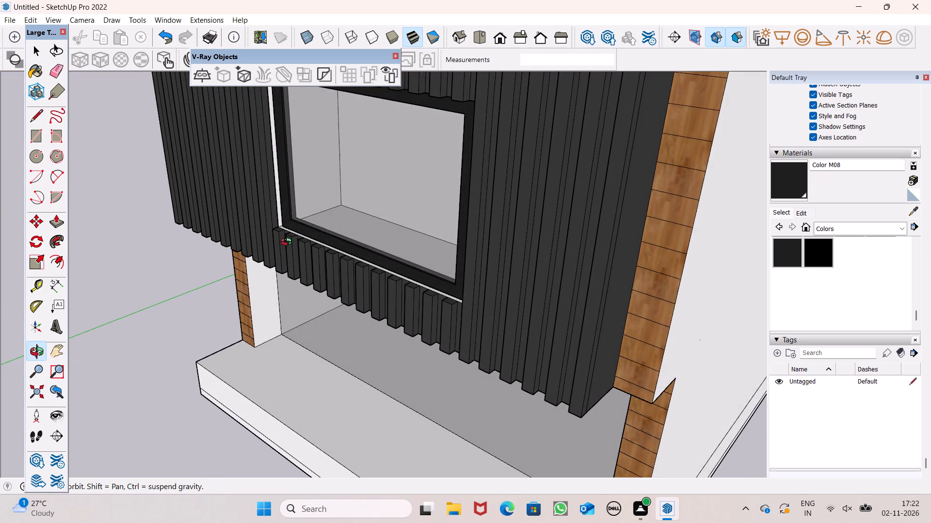
Scale the framed glass panel outward from its lower corner to close the gap around the slatted volume's opening, and deselect it.
middle_drag(289, 243, 284, 188)
scroll(284, 189, up, 7)
click(292, 201)
scroll(293, 214, down, 5)
middle_drag(305, 239, 333, 267)
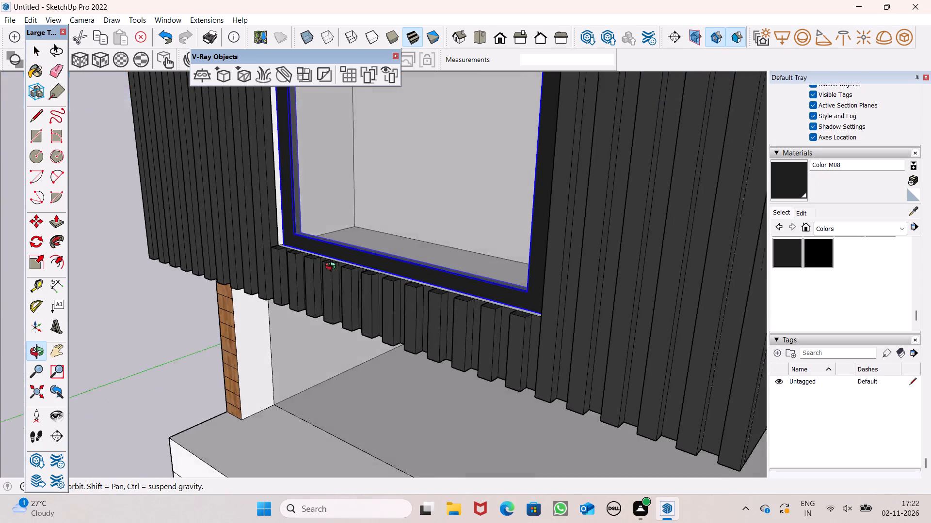
middle_drag(333, 267, 428, 287)
scroll(260, 202, down, 2)
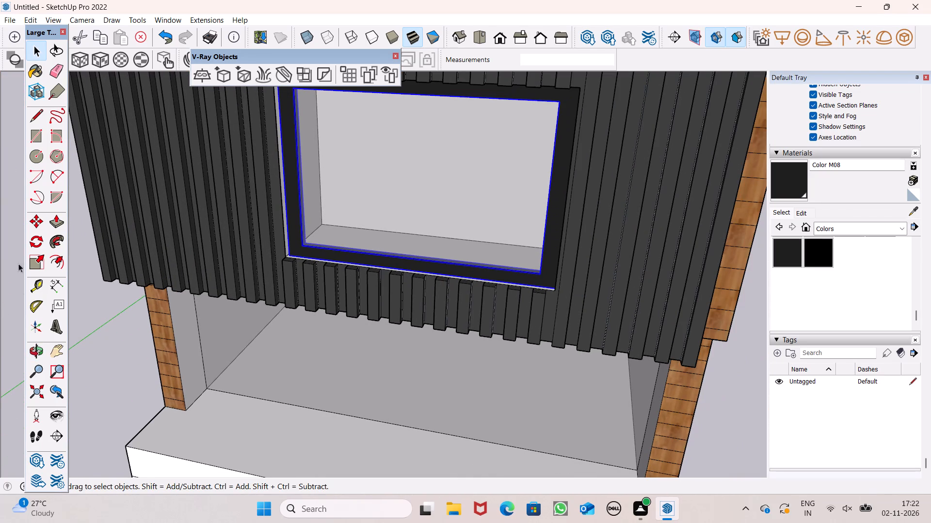
click(42, 257)
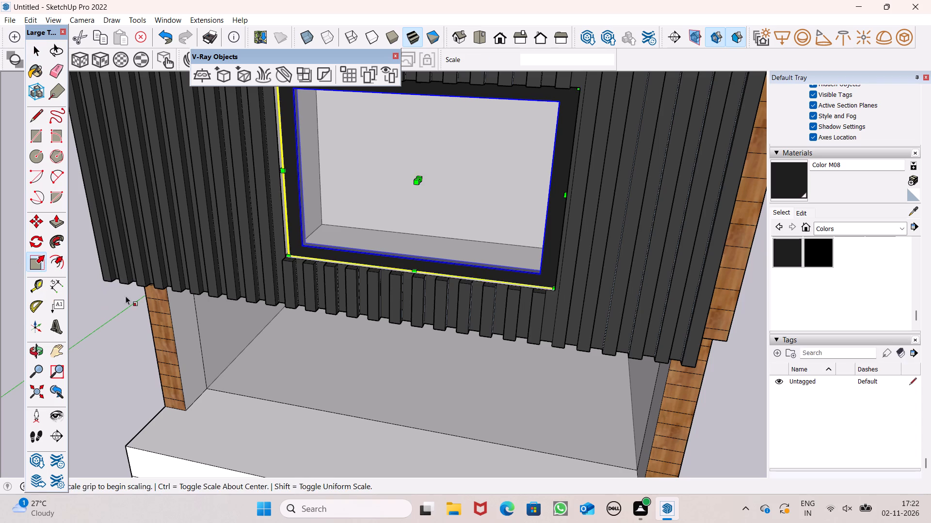
scroll(206, 321, down, 2)
middle_drag(214, 324, 249, 387)
scroll(249, 387, up, 1)
scroll(240, 259, up, 6)
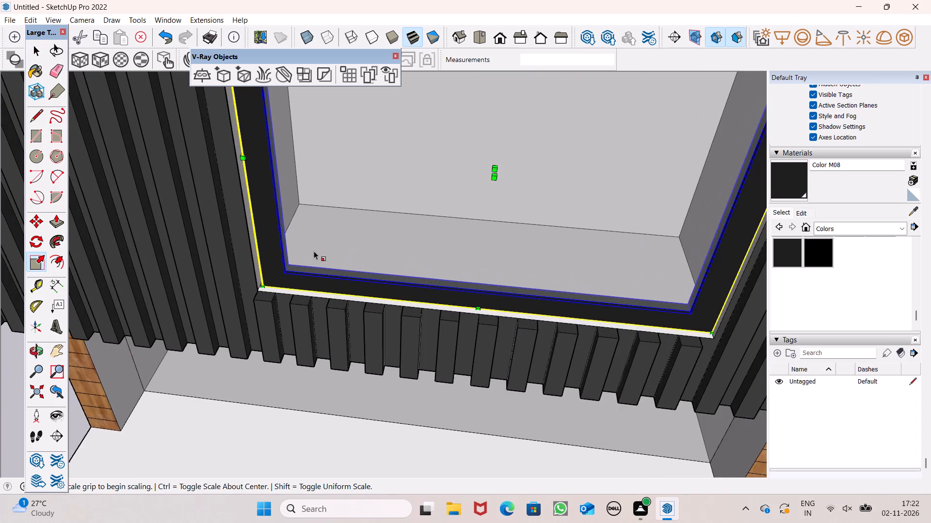
middle_drag(317, 259, 328, 310)
scroll(252, 307, up, 4)
drag(273, 310, 267, 312)
scroll(324, 309, down, 5)
key(space)
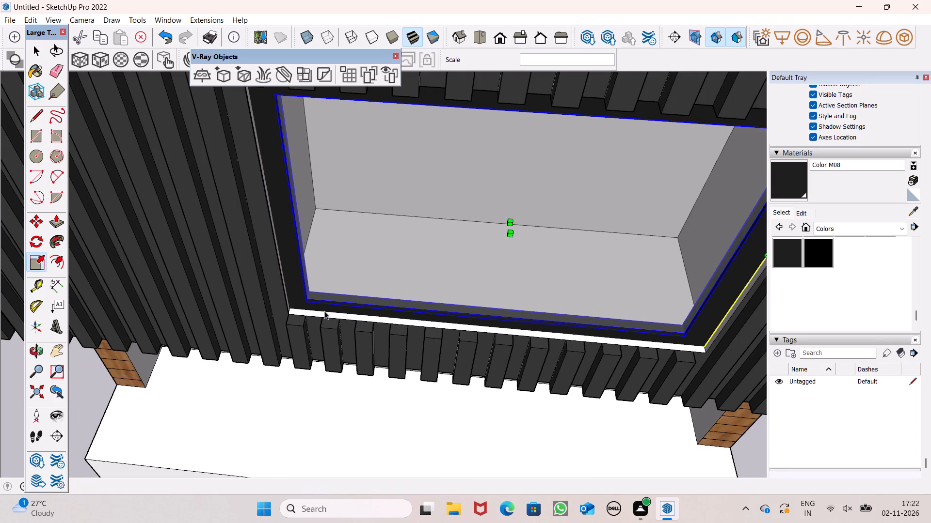
scroll(324, 311, down, 11)
key(space)
middle_drag(323, 354, 335, 217)
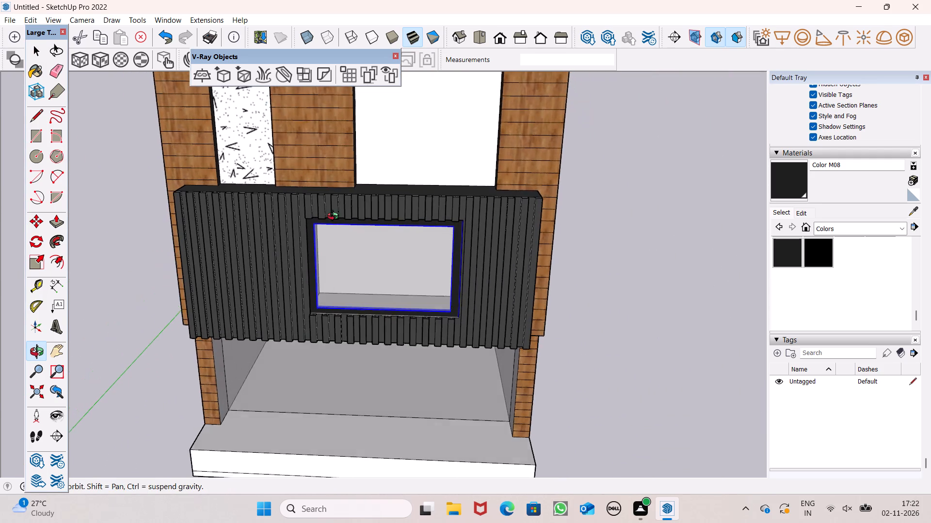
middle_drag(335, 217, 335, 217)
click(657, 359)
Examine the fitted window panel and the rest of the facade from several angles to find surfaces still lacking material.
scroll(508, 339, down, 3)
middle_drag(477, 308, 490, 284)
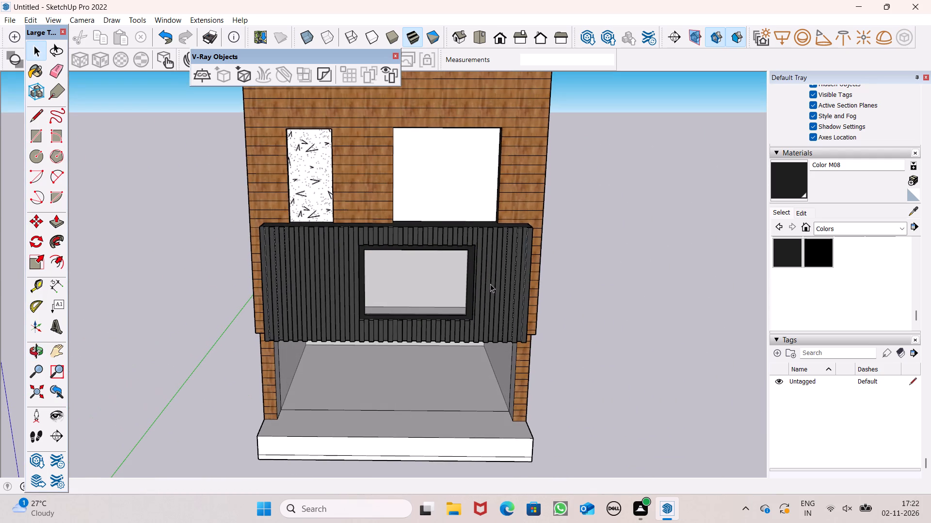
scroll(498, 190, down, 4)
middle_drag(475, 246, 408, 304)
scroll(475, 247, up, 1)
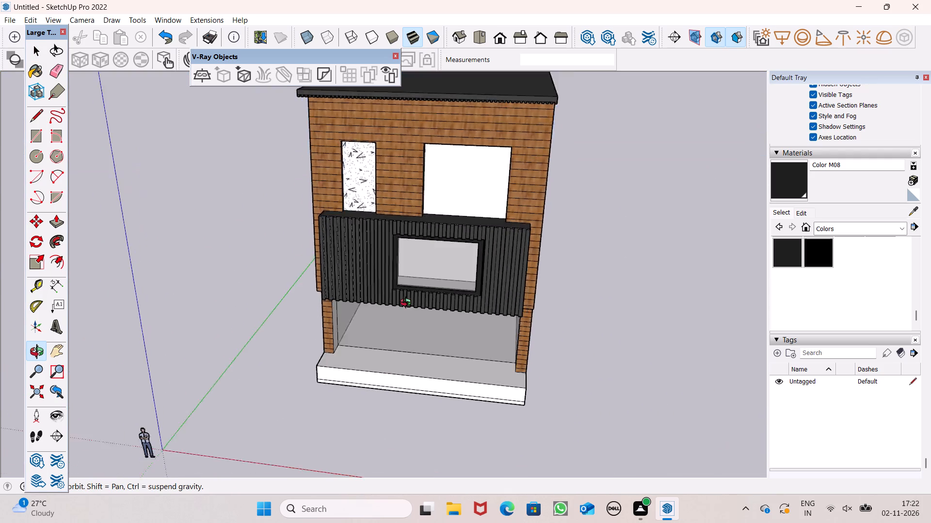
middle_drag(408, 304, 464, 252)
scroll(465, 252, up, 5)
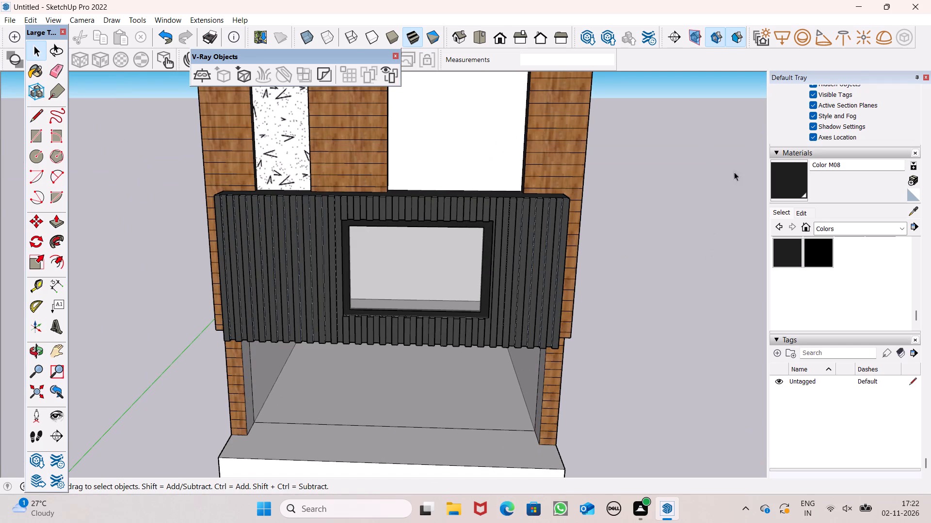
click(798, 186)
scroll(602, 301, down, 4)
scroll(607, 260, down, 4)
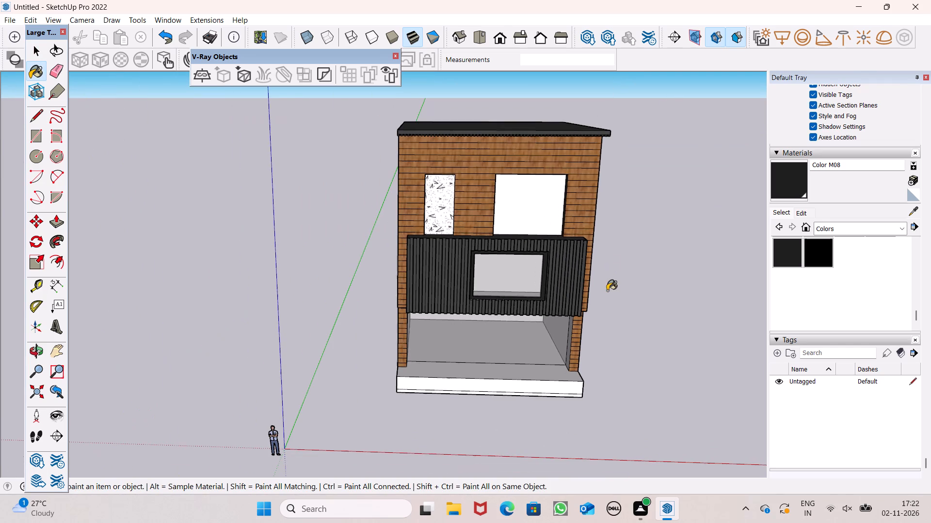
scroll(542, 57, up, 8)
middle_drag(533, 183, 714, 20)
scroll(533, 183, up, 1)
scroll(462, 427, up, 7)
scroll(518, 287, up, 3)
middle_drag(547, 296, 5, 484)
middle_drag(0, 503, 0, 518)
middle_click(0, 522)
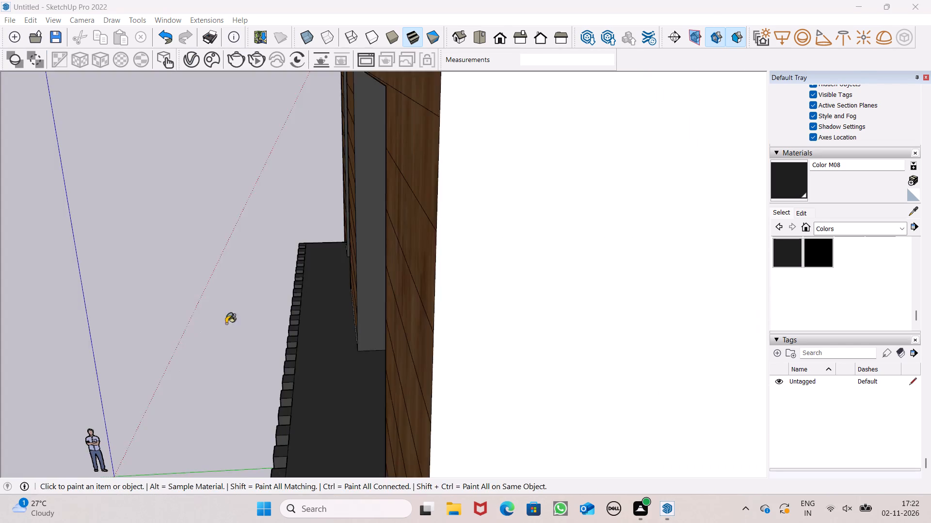
scroll(227, 324, down, 5)
middle_drag(309, 333, 621, 333)
scroll(621, 335, up, 1)
scroll(414, 250, down, 3)
middle_drag(285, 403, 473, 328)
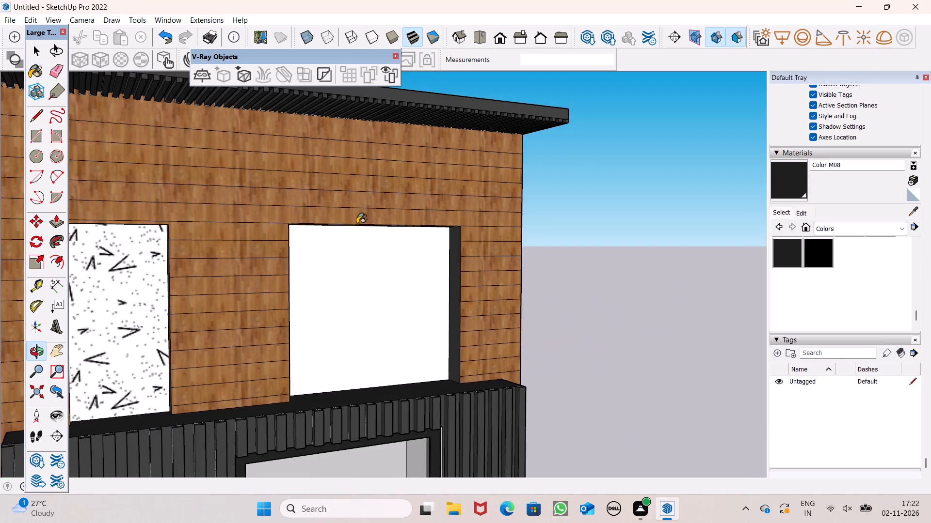
scroll(357, 224, down, 12)
middle_drag(405, 365, 305, 476)
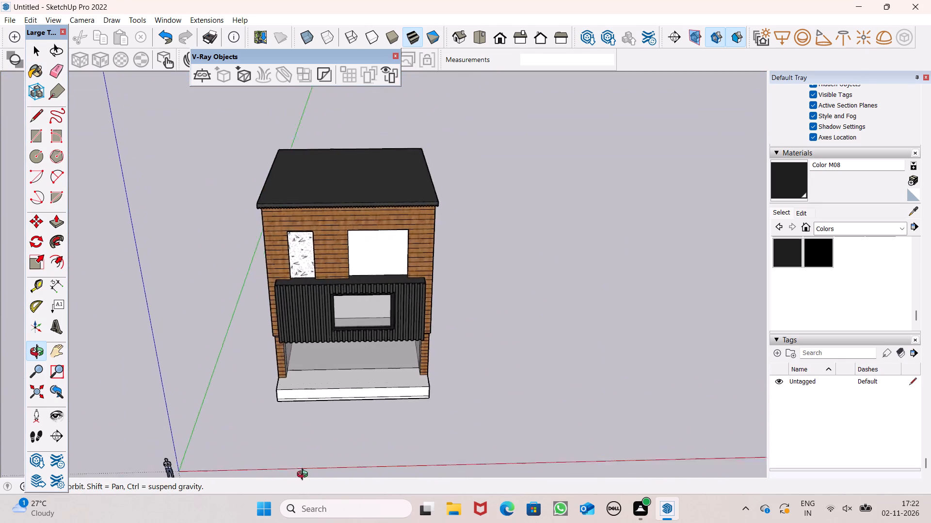
middle_drag(305, 476, 235, 517)
key(space)
scroll(342, 382, up, 8)
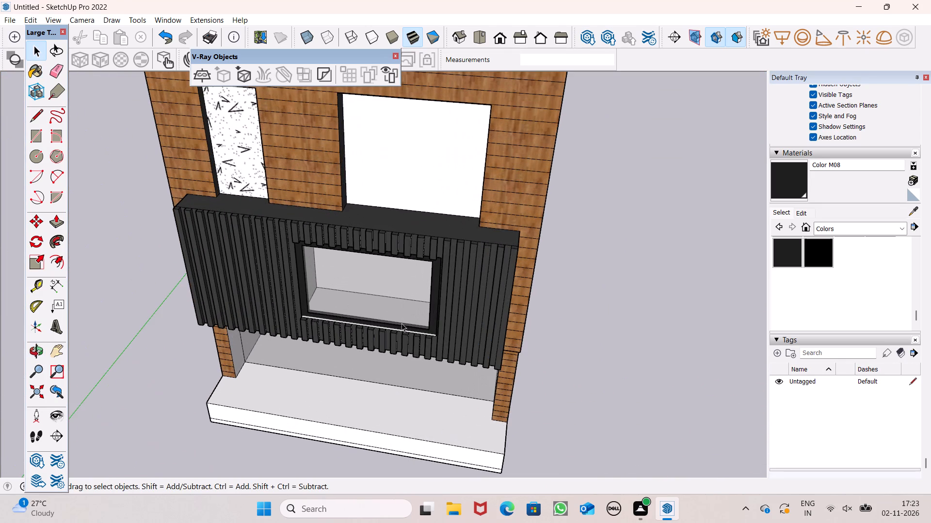
scroll(397, 323, up, 6)
scroll(419, 328, down, 7)
scroll(513, 297, down, 6)
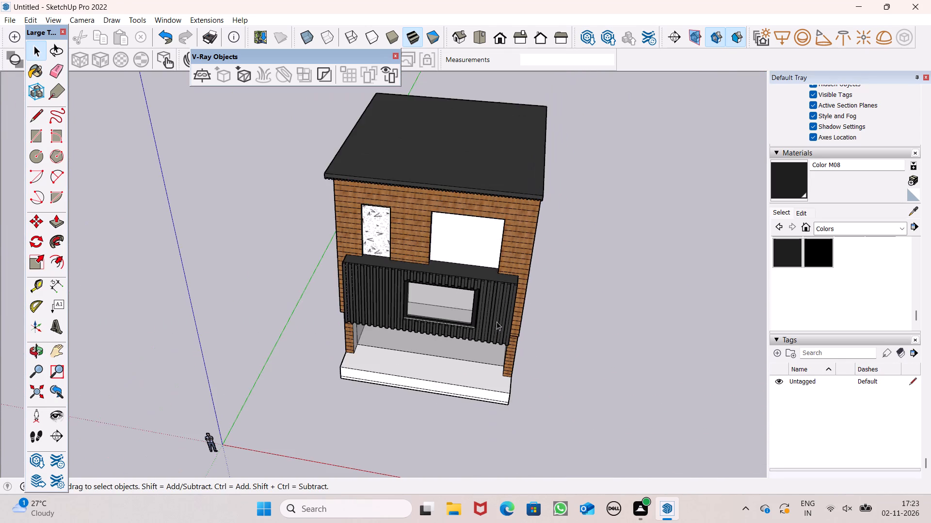
scroll(497, 322, down, 1)
middle_drag(341, 431, 433, 259)
scroll(422, 259, up, 1)
Paint the inner side faces of both ground-floor pillars with the Wood Floor material from the Wood collection.
click(836, 226)
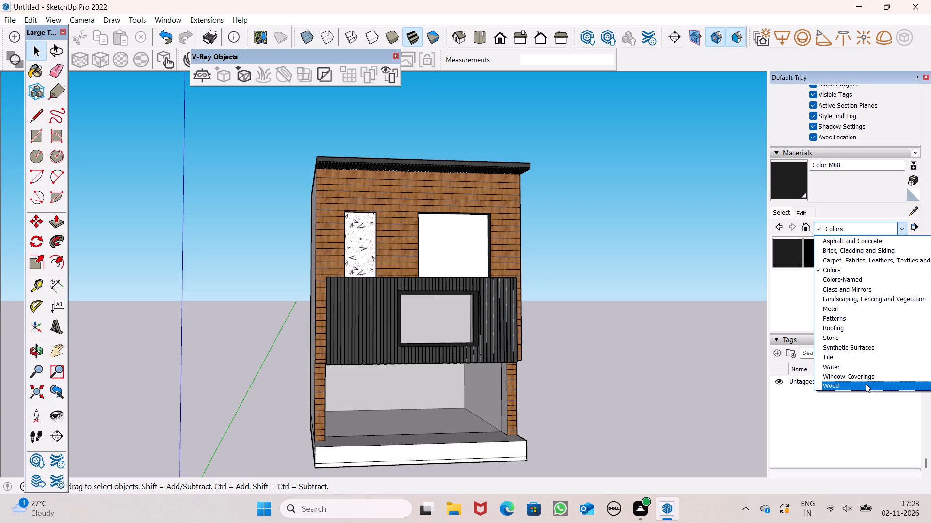
scroll(888, 357, down, 2)
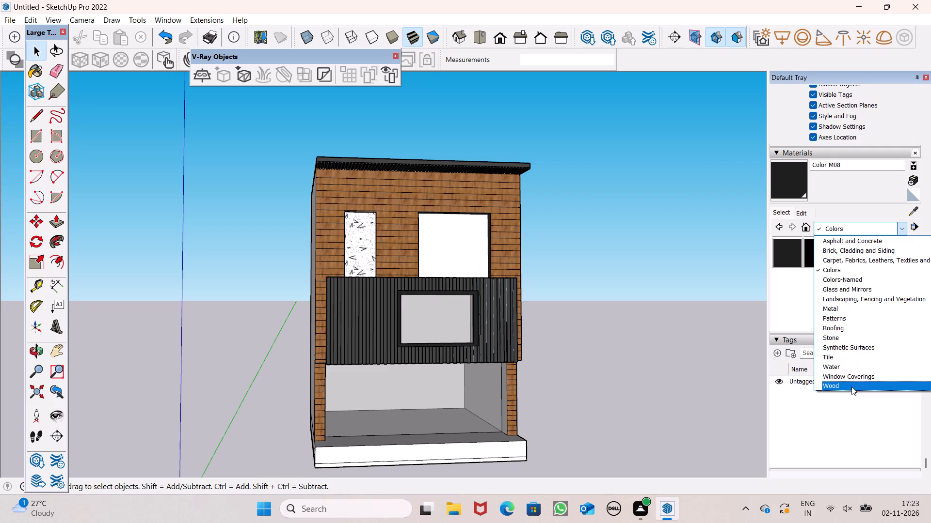
click(851, 386)
click(874, 254)
scroll(450, 370, up, 5)
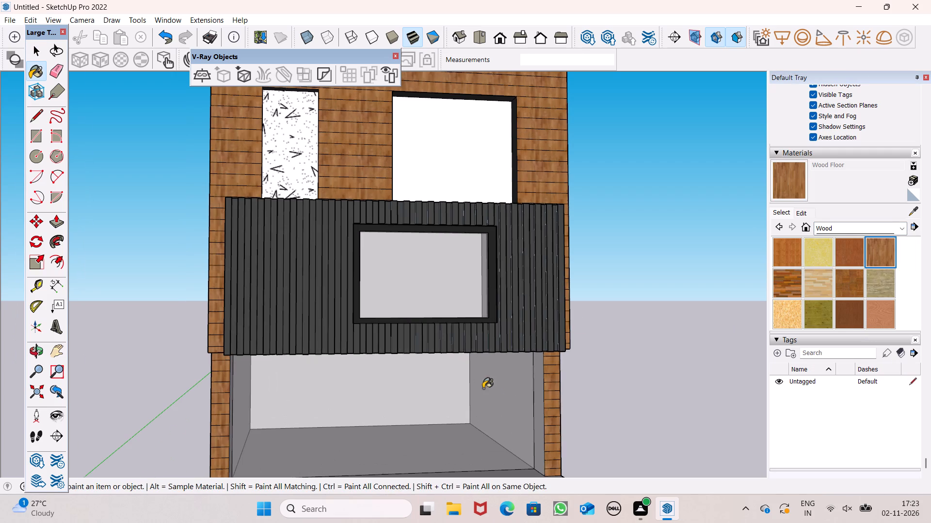
click(541, 405)
middle_drag(546, 432, 394, 471)
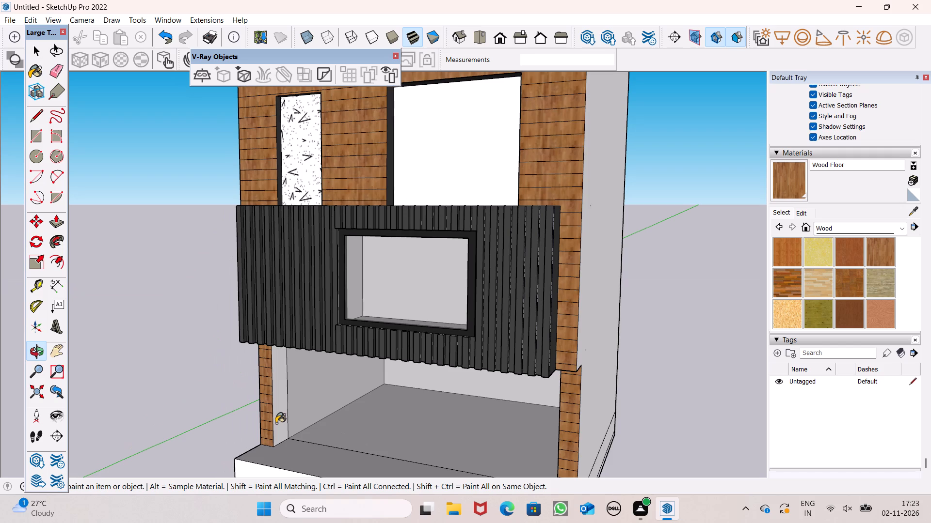
click(276, 423)
Examine the ground-floor pillars, facade and unpainted side walls of the house from several angles.
scroll(319, 405, down, 5)
middle_drag(331, 488, 544, 504)
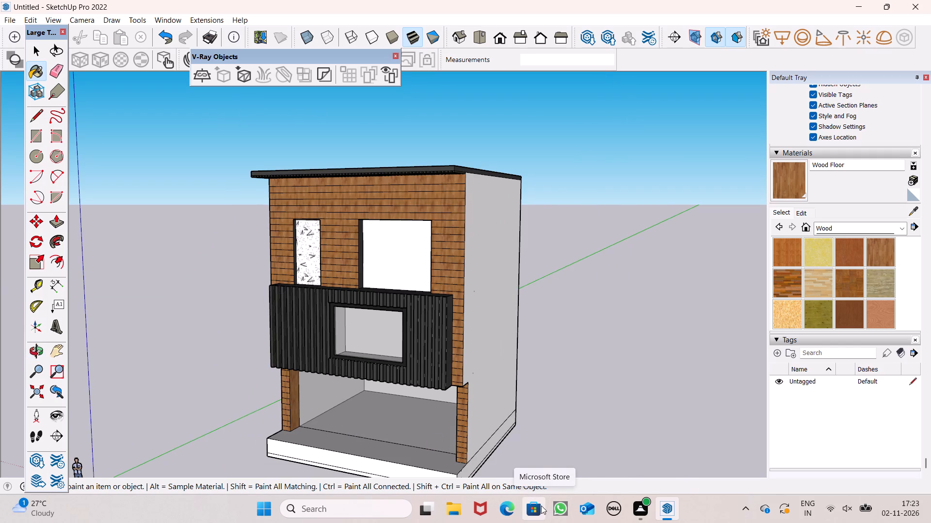
scroll(571, 491, down, 2)
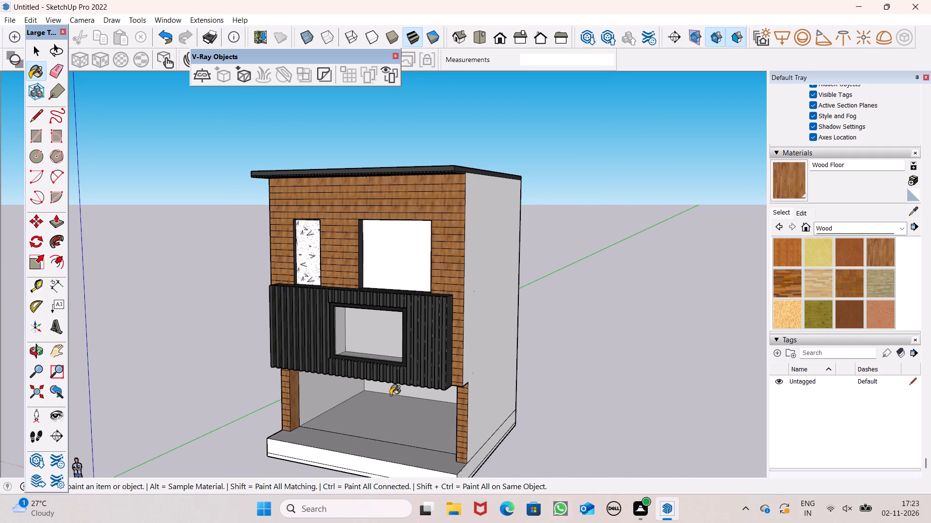
scroll(390, 434, down, 3)
middle_drag(315, 439, 341, 354)
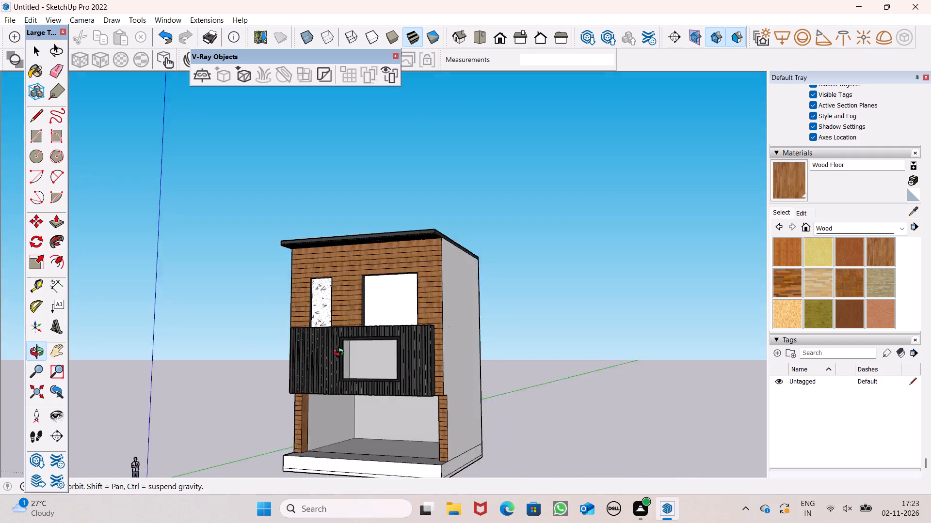
middle_drag(341, 354, 395, 499)
scroll(459, 324, down, 3)
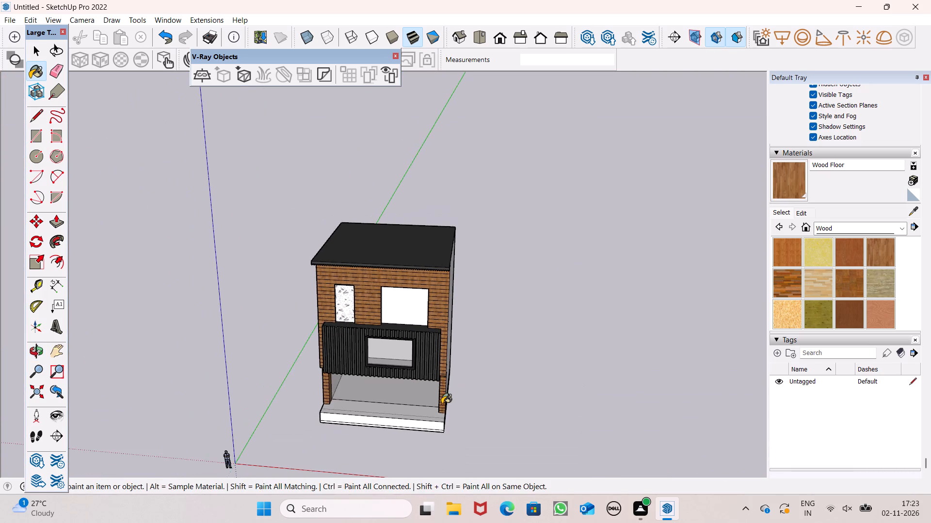
middle_drag(442, 404, 465, 385)
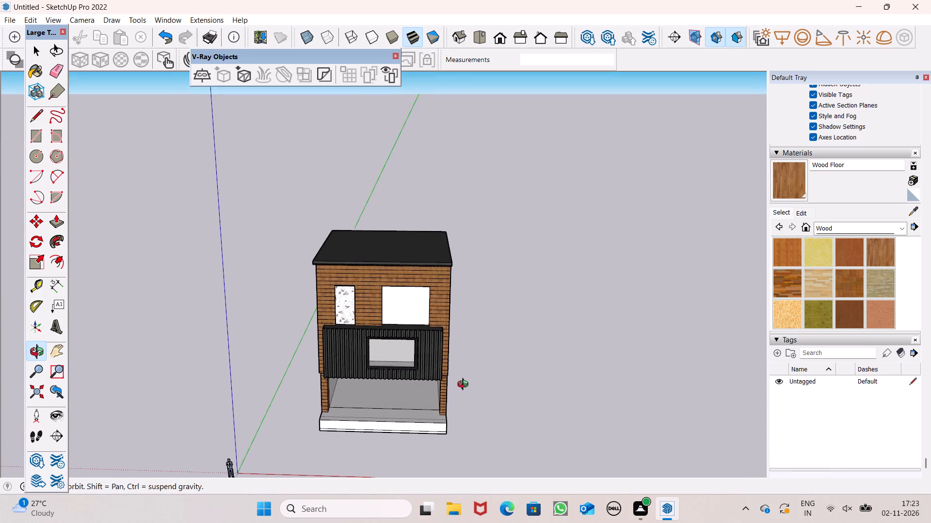
middle_drag(465, 385, 429, 285)
scroll(429, 285, down, 3)
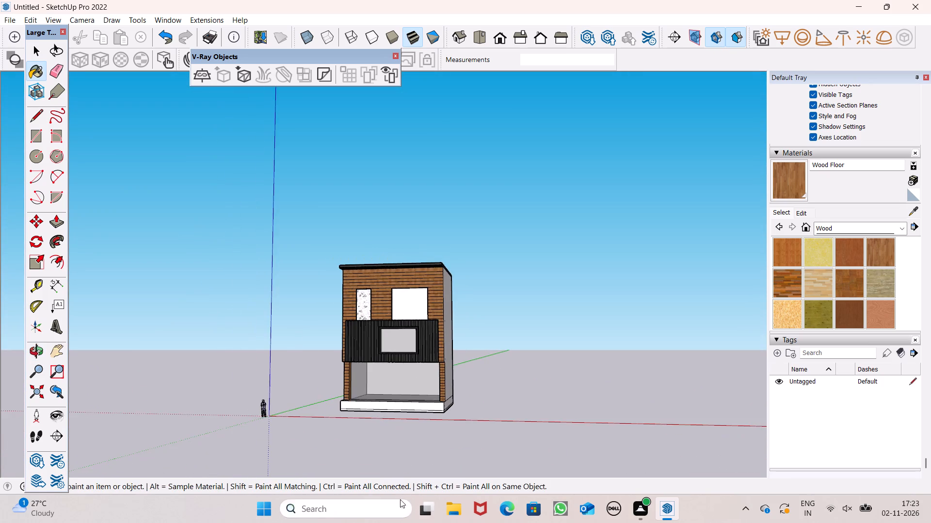
scroll(395, 460, down, 1)
middle_drag(317, 403, 350, 343)
scroll(350, 343, up, 6)
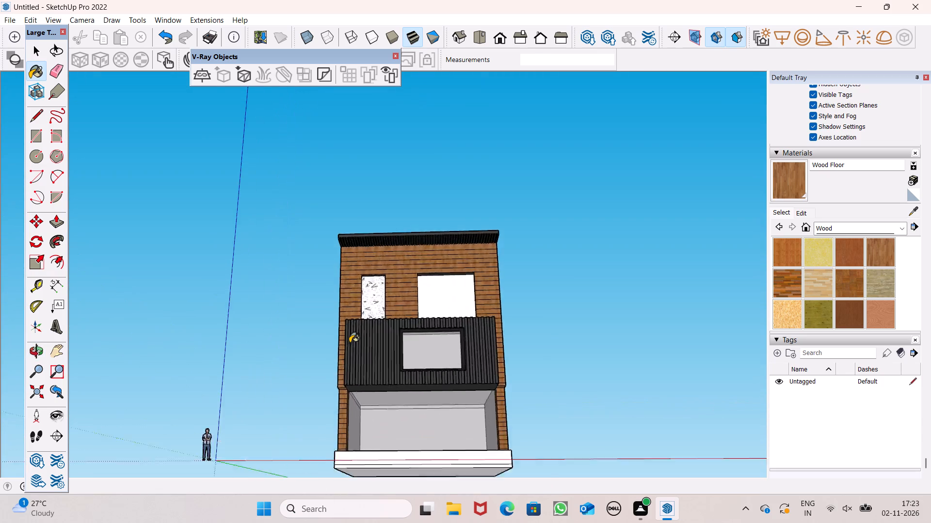
scroll(350, 343, up, 1)
scroll(350, 343, down, 4)
middle_drag(357, 371, 683, 499)
scroll(347, 373, up, 1)
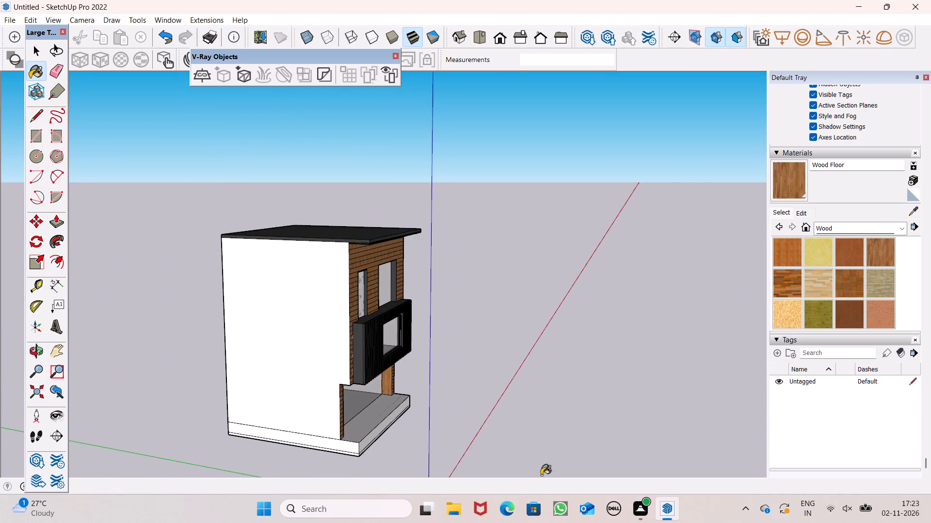
scroll(373, 400, up, 8)
scroll(395, 372, down, 6)
middle_drag(455, 409, 170, 439)
Paint both side walls and the rear wall of the house with Color D01 from the Colors collection.
click(839, 225)
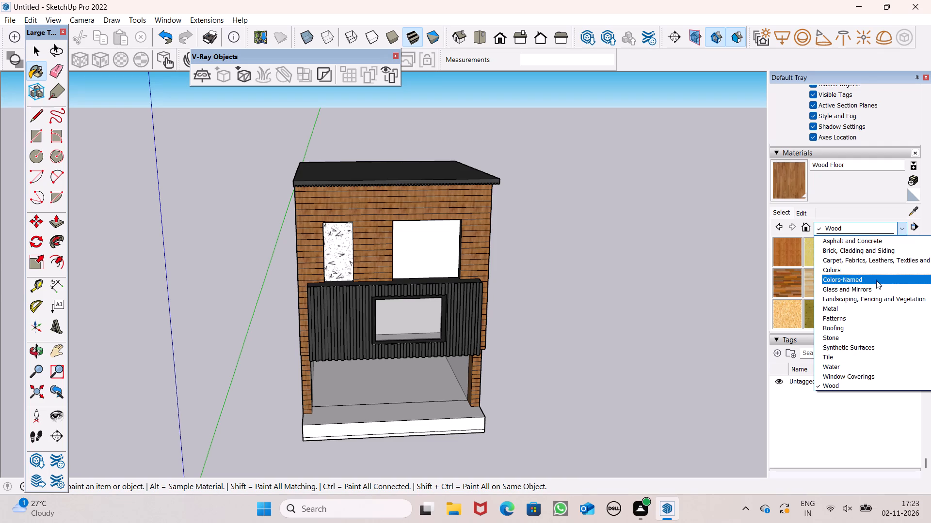
click(875, 272)
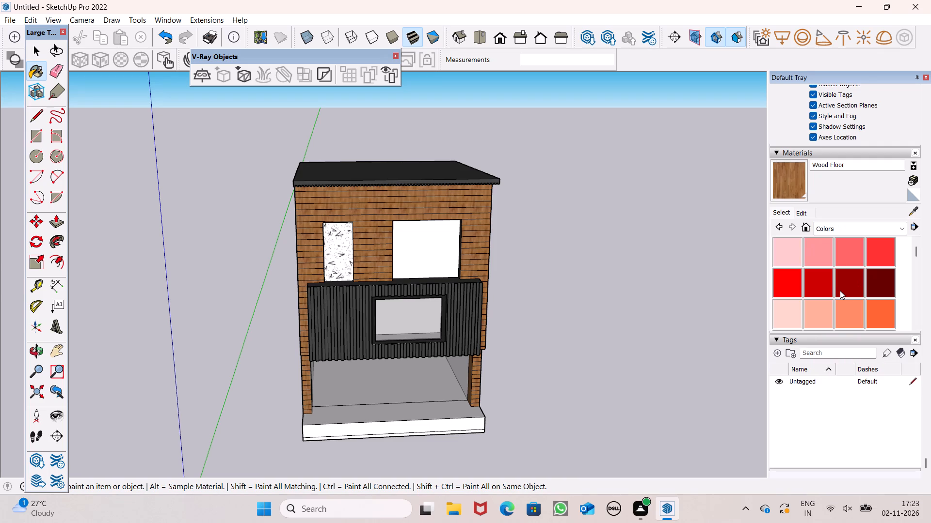
scroll(841, 298, down, 2)
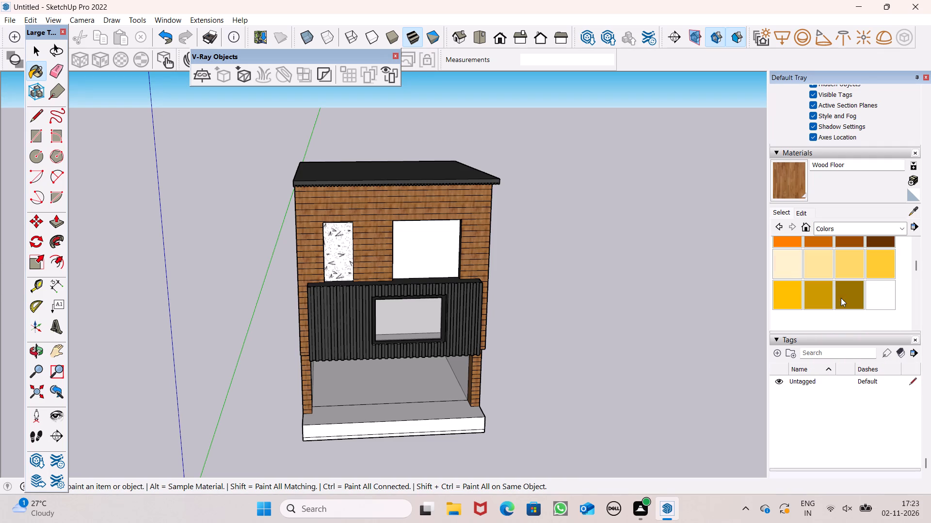
scroll(841, 298, down, 1)
click(787, 268)
scroll(533, 355, down, 2)
middle_drag(534, 360, 405, 364)
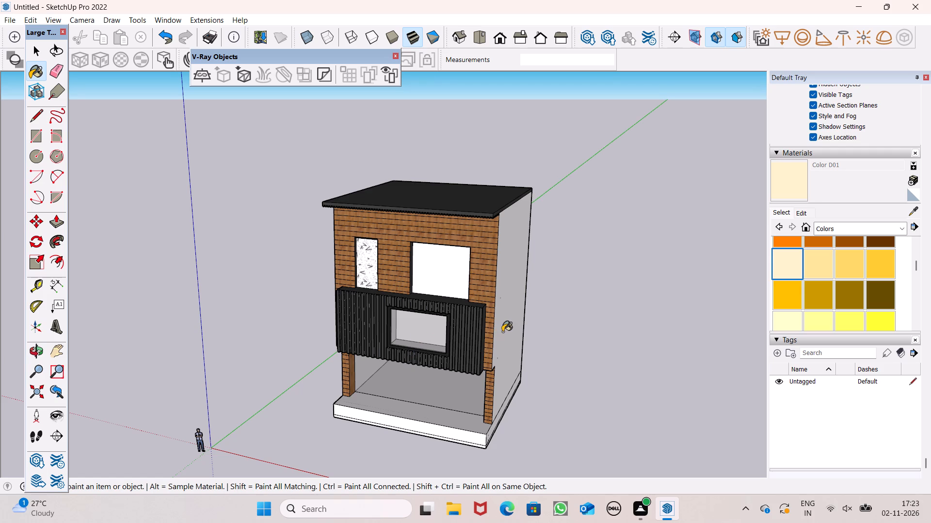
click(502, 331)
scroll(490, 324, down, 3)
middle_drag(287, 338, 560, 308)
click(325, 309)
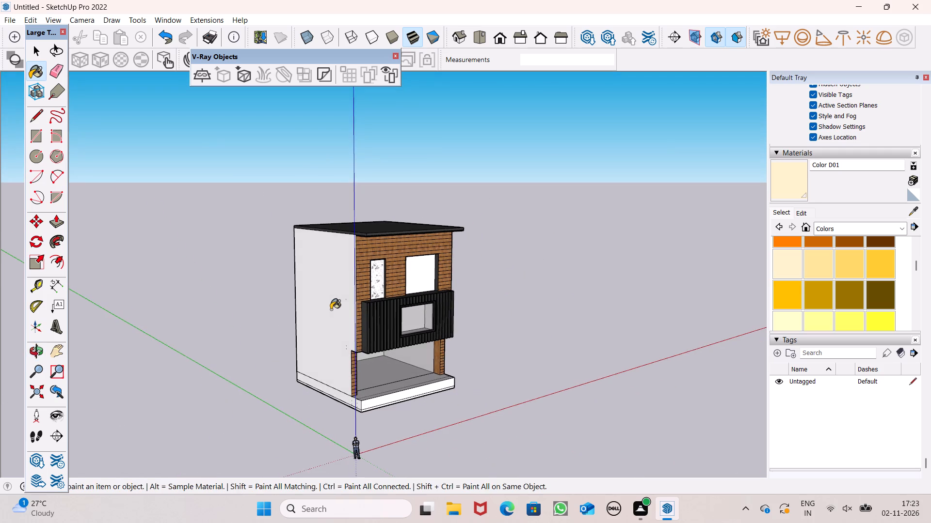
scroll(382, 309, down, 4)
middle_drag(198, 361, 679, 383)
click(351, 365)
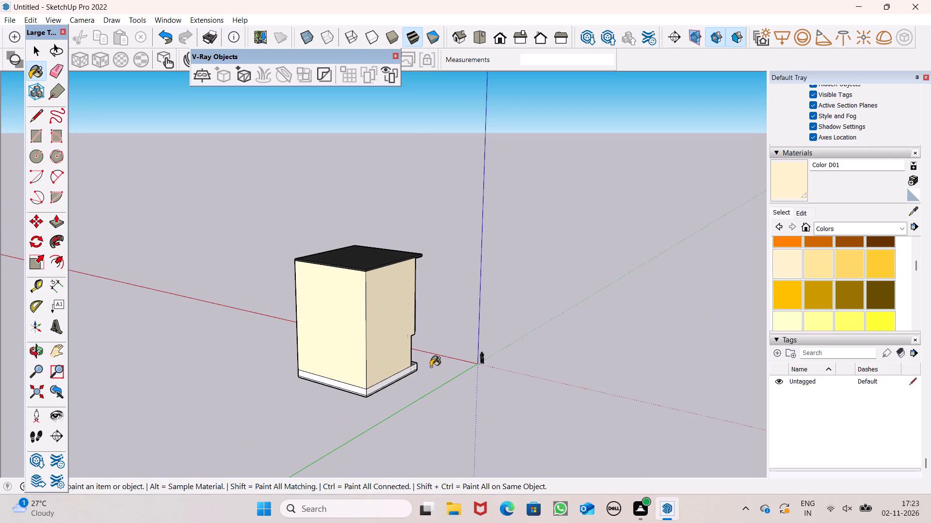
middle_drag(431, 367, 0, 425)
scroll(0, 425, up, 1)
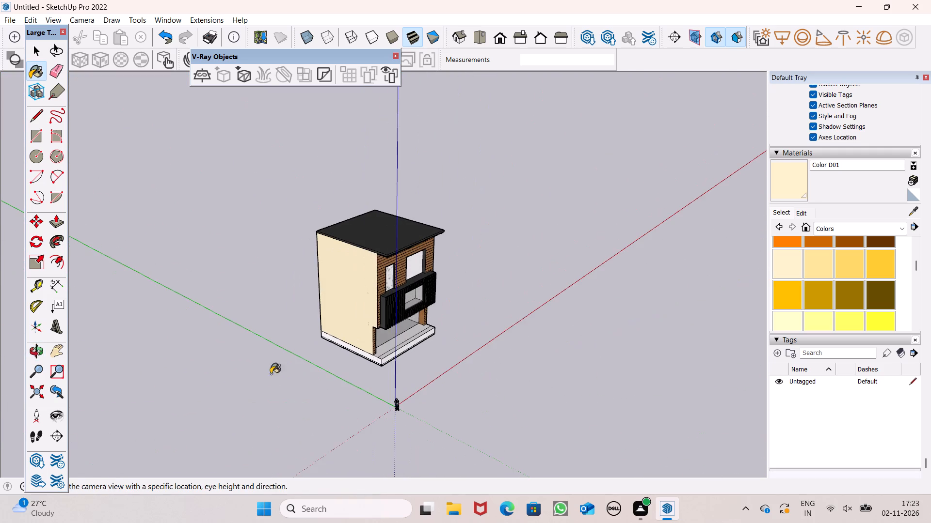
middle_drag(488, 401, 310, 459)
scroll(310, 459, up, 1)
scroll(280, 381, up, 7)
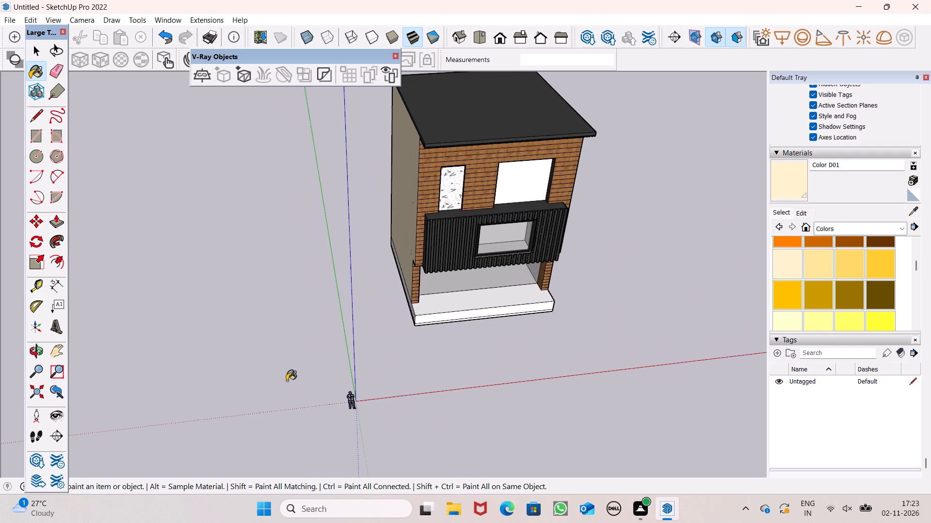
Pull the narrow lower strip of the plinth's front face forward about 4' 3" with Push/Pull to form a lower platform.
scroll(287, 381, up, 1)
scroll(287, 381, down, 1)
scroll(445, 336, up, 6)
scroll(455, 308, down, 1)
scroll(457, 298, up, 1)
scroll(421, 283, up, 2)
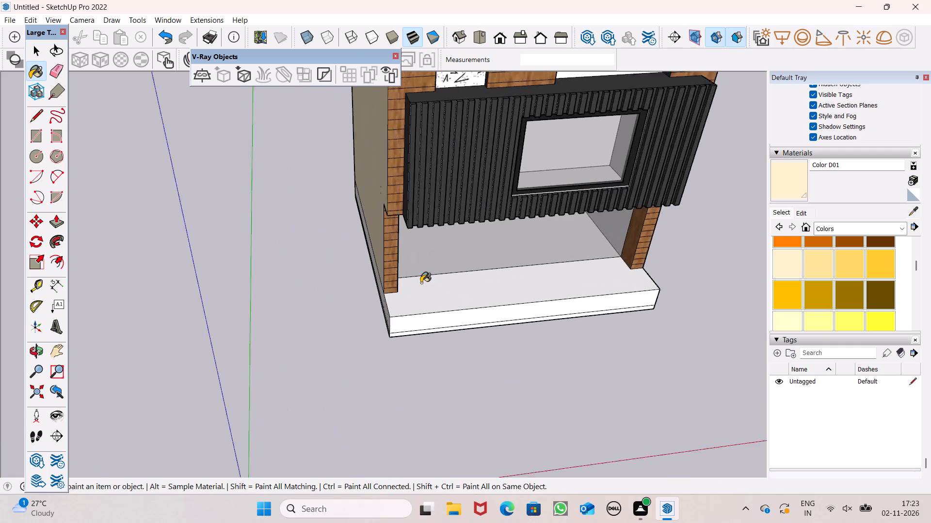
scroll(421, 283, up, 5)
click(52, 228)
scroll(175, 291, down, 3)
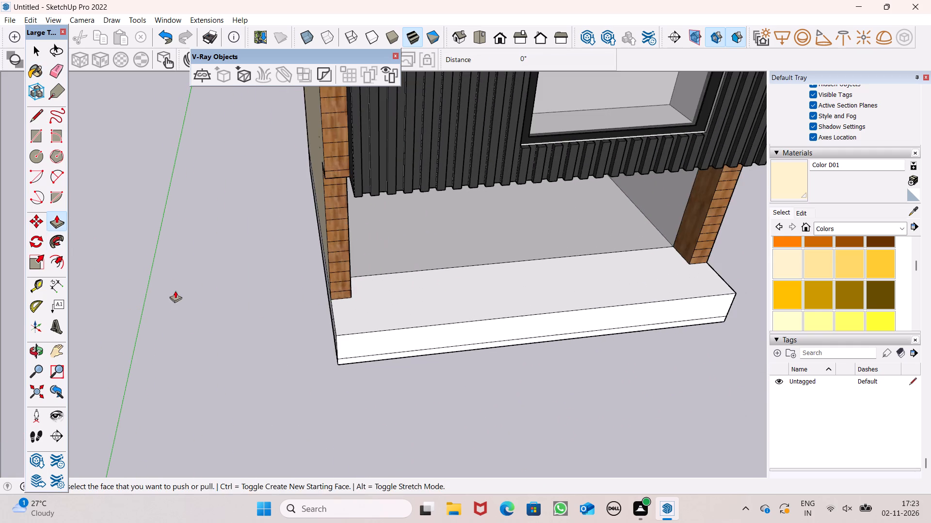
middle_drag(183, 317, 287, 420)
scroll(349, 400, up, 5)
drag(365, 330, 408, 371)
scroll(402, 369, down, 1)
scroll(402, 369, up, 1)
scroll(402, 369, down, 2)
middle_drag(454, 384, 411, 260)
scroll(411, 260, up, 1)
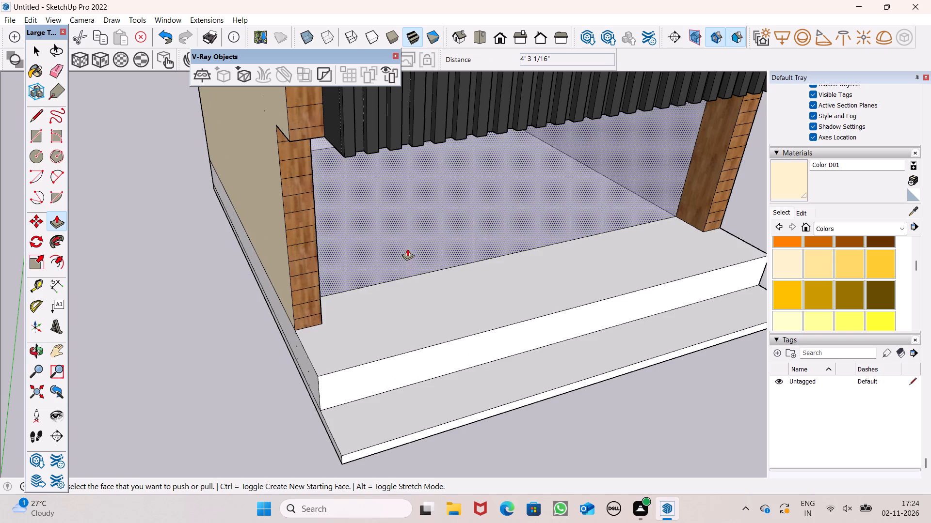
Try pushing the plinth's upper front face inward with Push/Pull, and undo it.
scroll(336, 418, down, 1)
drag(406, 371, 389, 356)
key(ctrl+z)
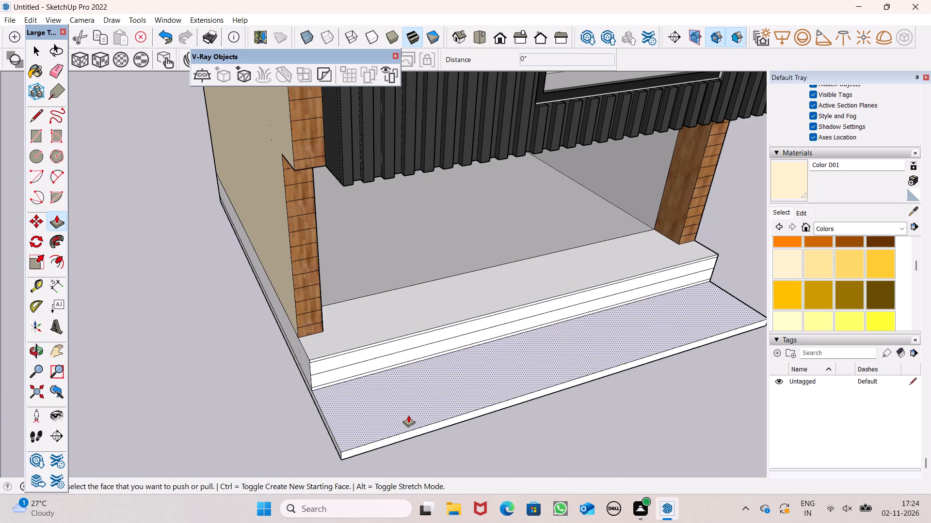
Draw a 3' by 1' rectangle on the ground beside the front corner of the plinth.
middle_drag(390, 399, 480, 367)
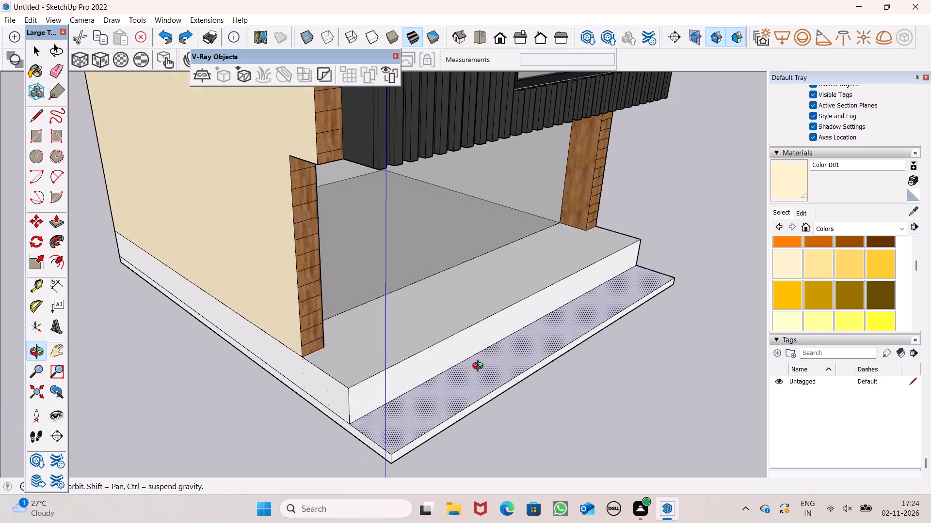
middle_drag(480, 367, 477, 372)
scroll(421, 424, down, 3)
middle_drag(575, 446, 382, 426)
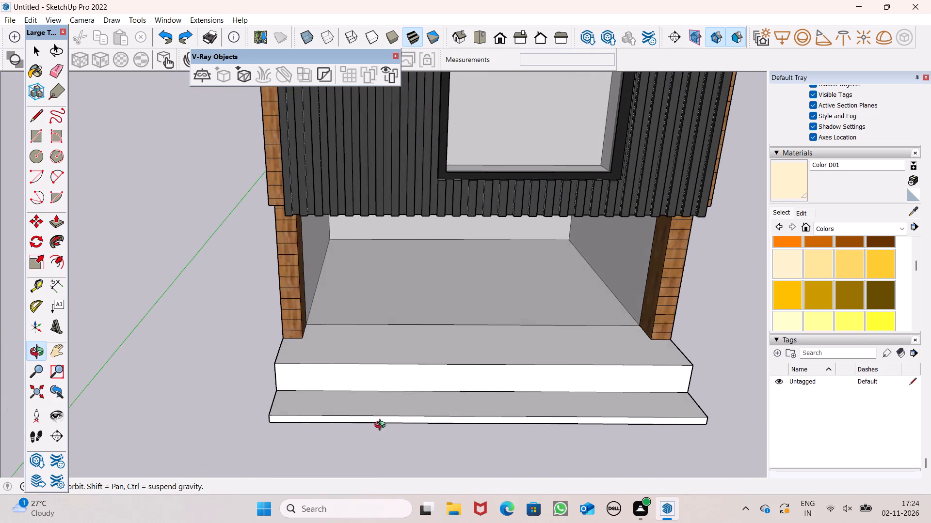
middle_drag(382, 426, 368, 431)
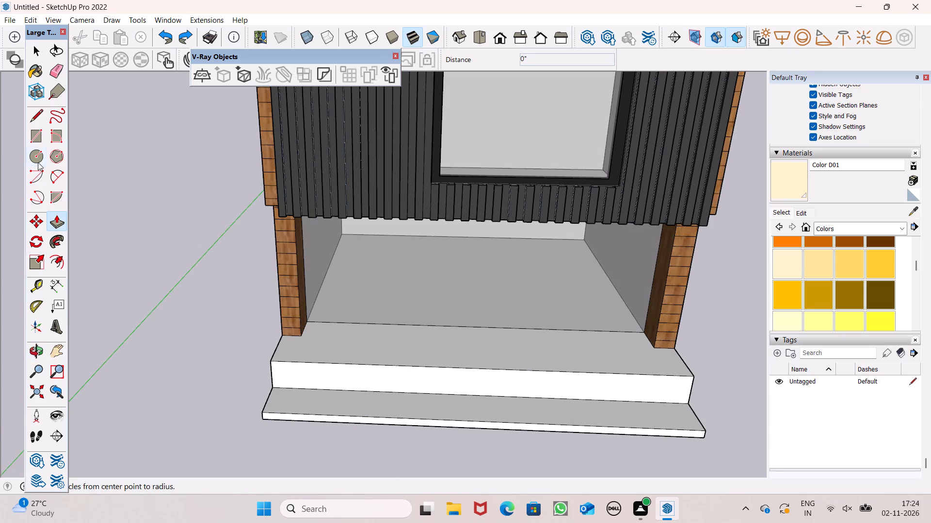
click(28, 129)
scroll(47, 151, down, 6)
scroll(250, 458, down, 1)
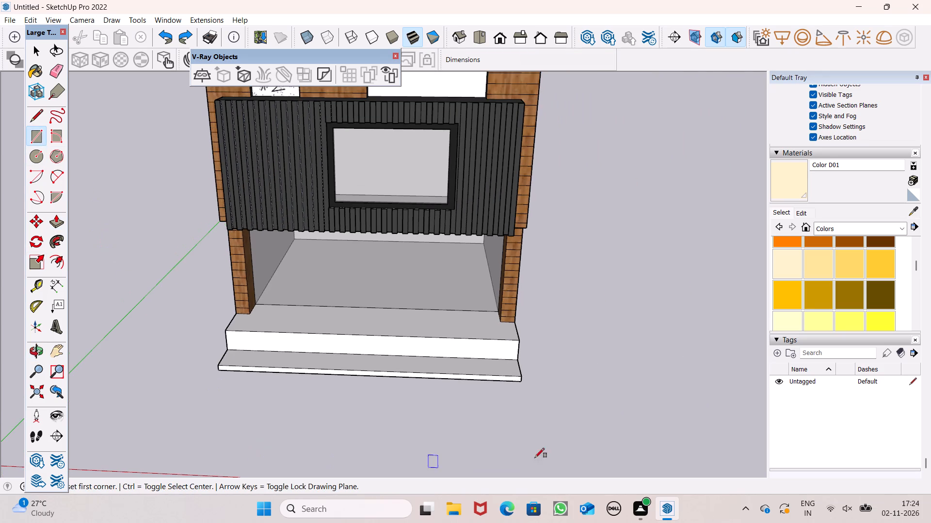
scroll(350, 379, down, 3)
middle_drag(485, 461, 489, 420)
click(518, 394)
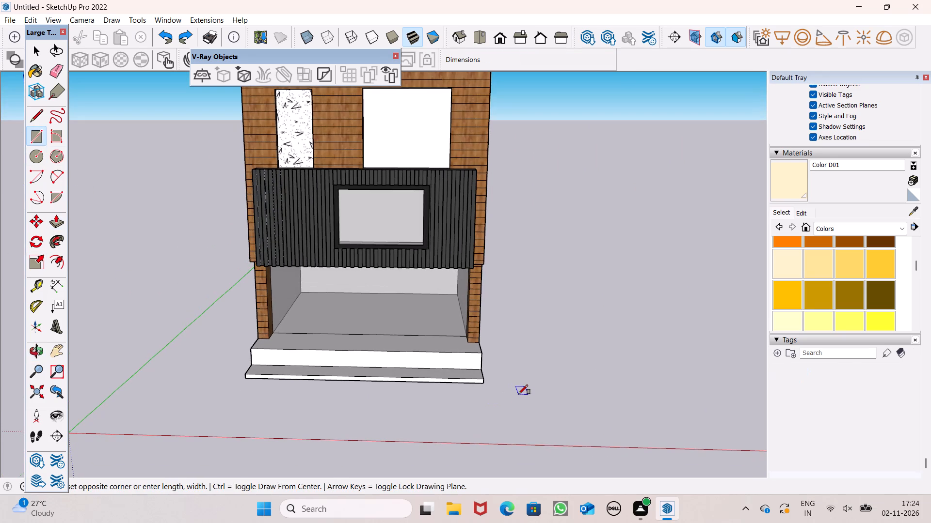
scroll(597, 414, up, 7)
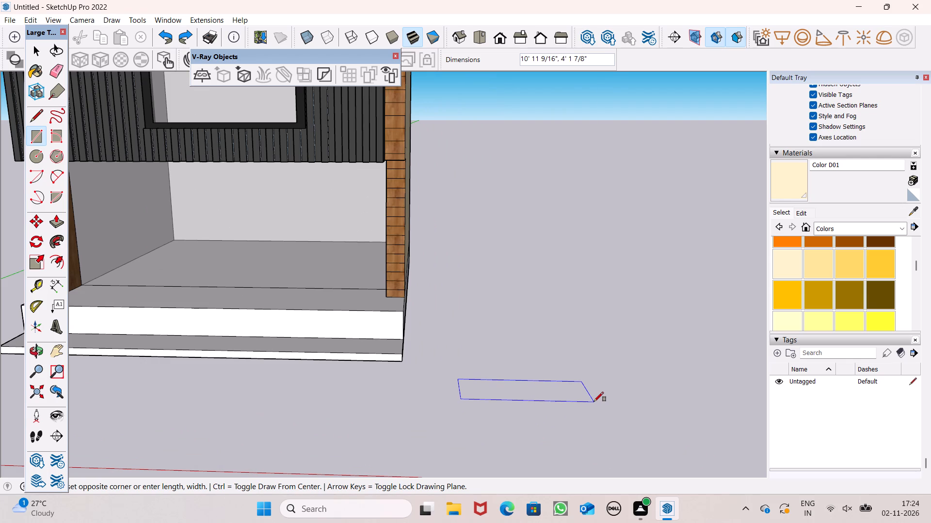
text(3',)
text(1')
key(Return)
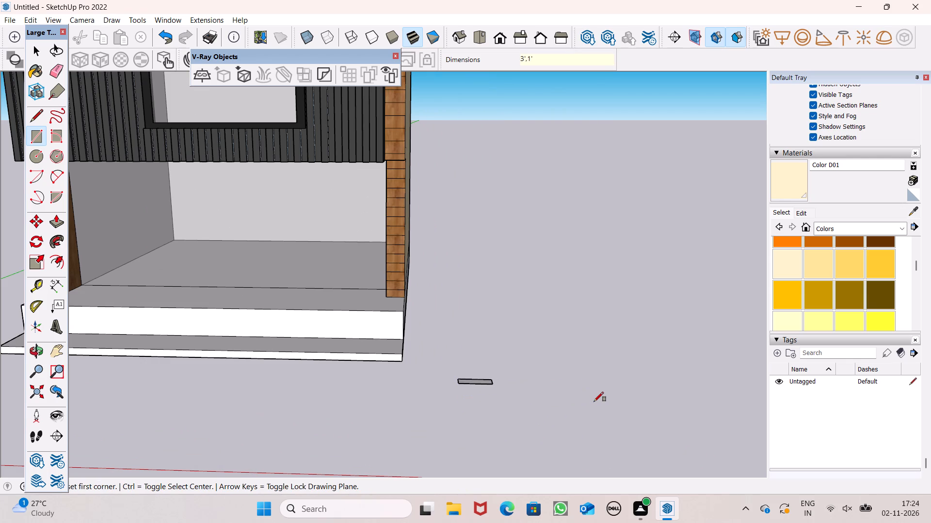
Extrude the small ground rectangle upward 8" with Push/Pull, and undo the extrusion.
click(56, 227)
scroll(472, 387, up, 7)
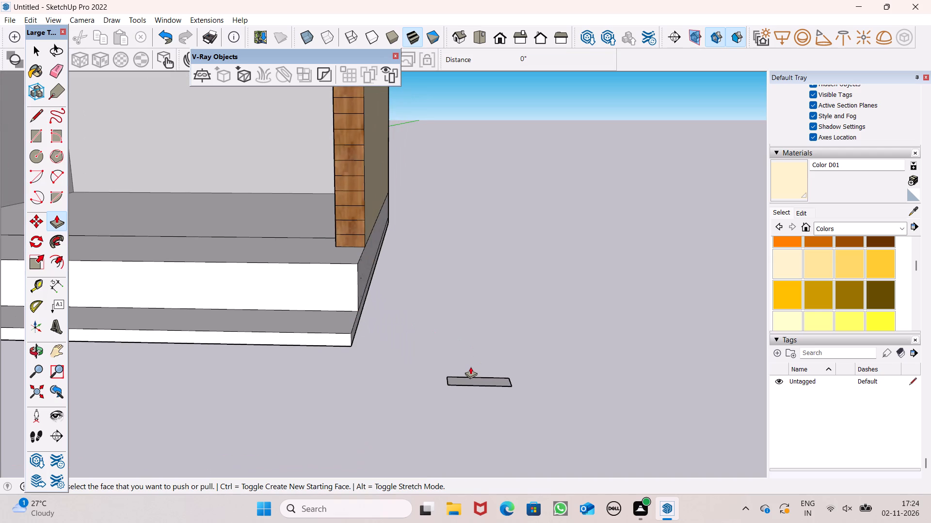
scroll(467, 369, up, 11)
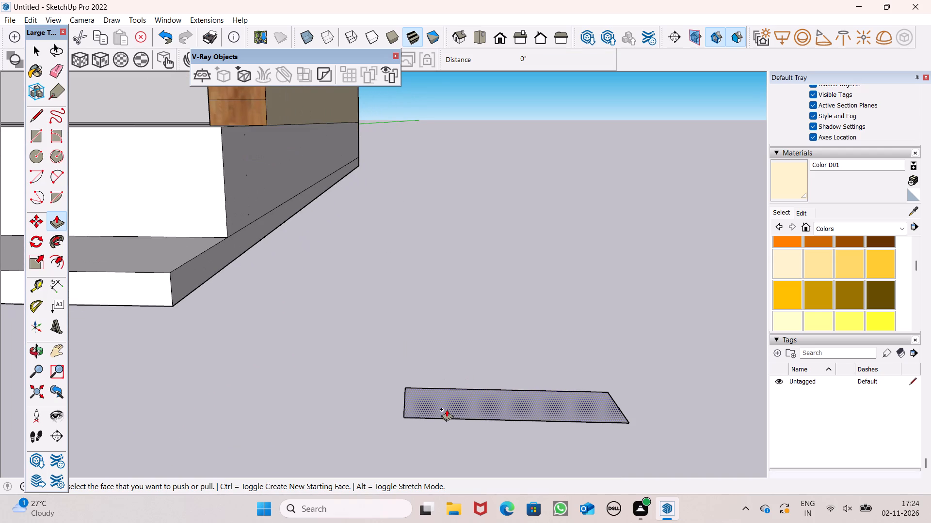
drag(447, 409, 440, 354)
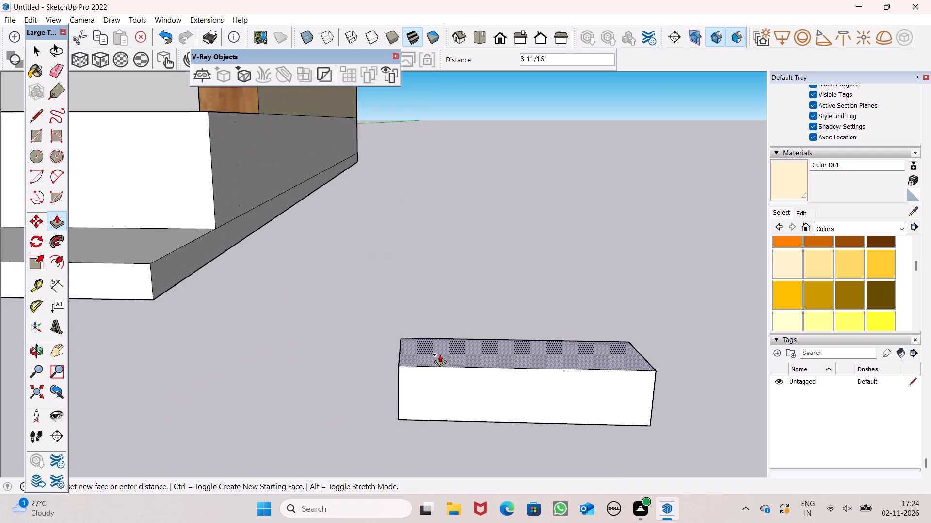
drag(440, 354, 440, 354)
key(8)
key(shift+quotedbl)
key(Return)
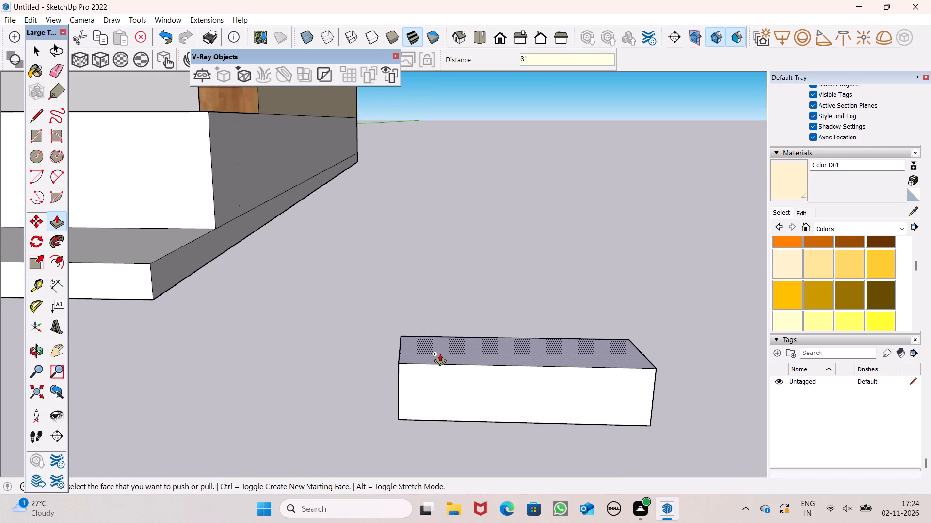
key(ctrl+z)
Extrude the small ground rectangle upward 8" into a step block.
drag(448, 411, 451, 332)
text(8")
key(Return)
Select all faces and edges of the step block and make them a group.
scroll(443, 327, down, 4)
middle_drag(497, 391, 310, 430)
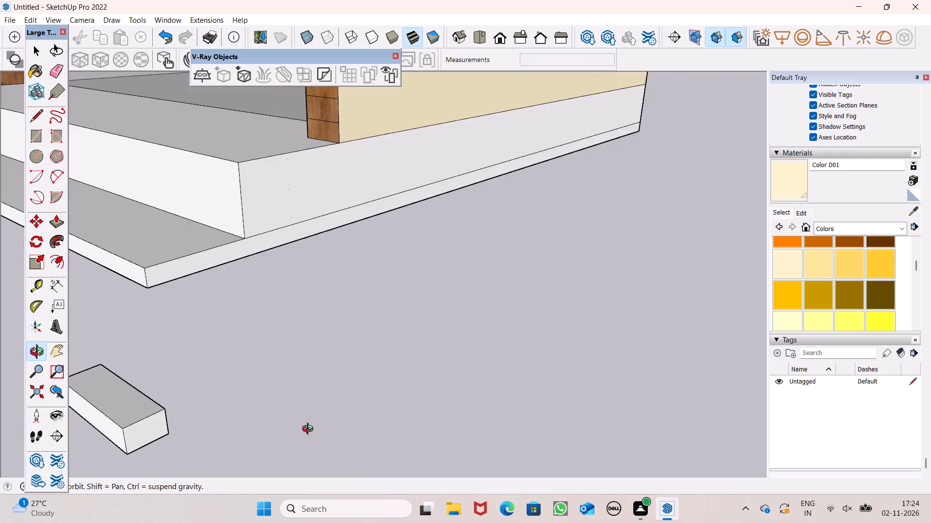
middle_drag(310, 430, 308, 430)
scroll(463, 376, down, 5)
drag(262, 407, 316, 437)
scroll(403, 376, down, 4)
middle_drag(389, 423, 624, 482)
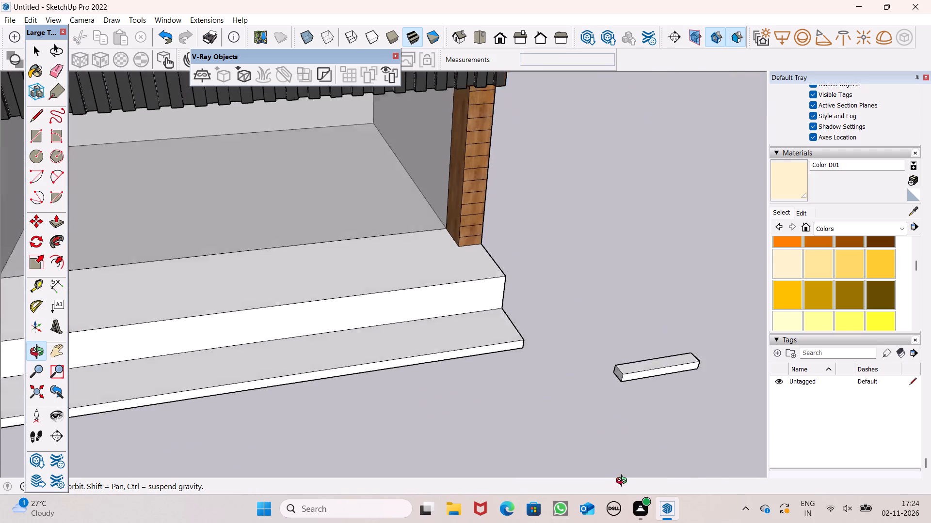
middle_drag(624, 482, 612, 482)
scroll(537, 402, down, 4)
key(space)
triple_click(598, 400)
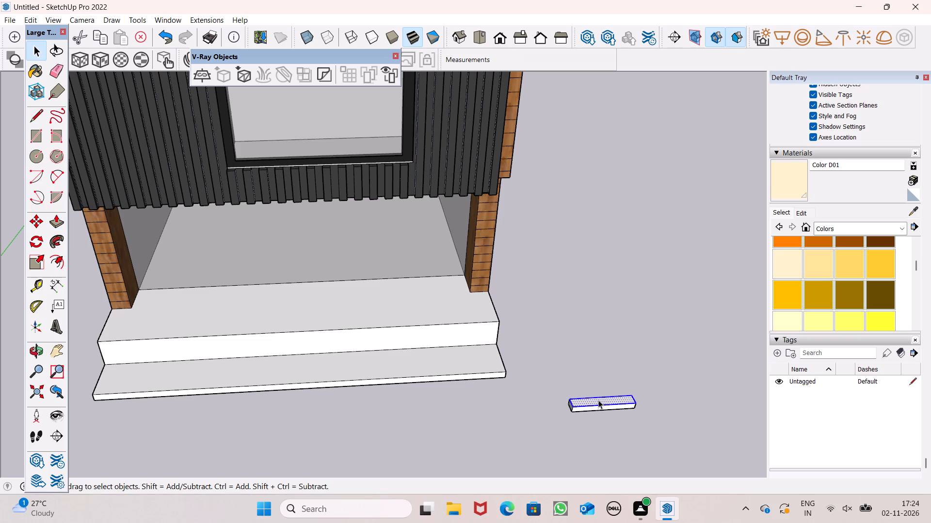
click(598, 400)
right_click(598, 400)
click(647, 265)
Copy the grouped step block about 1' 2 7/16" diagonally up and back so it forms the next stair tread.
scroll(566, 340, down, 3)
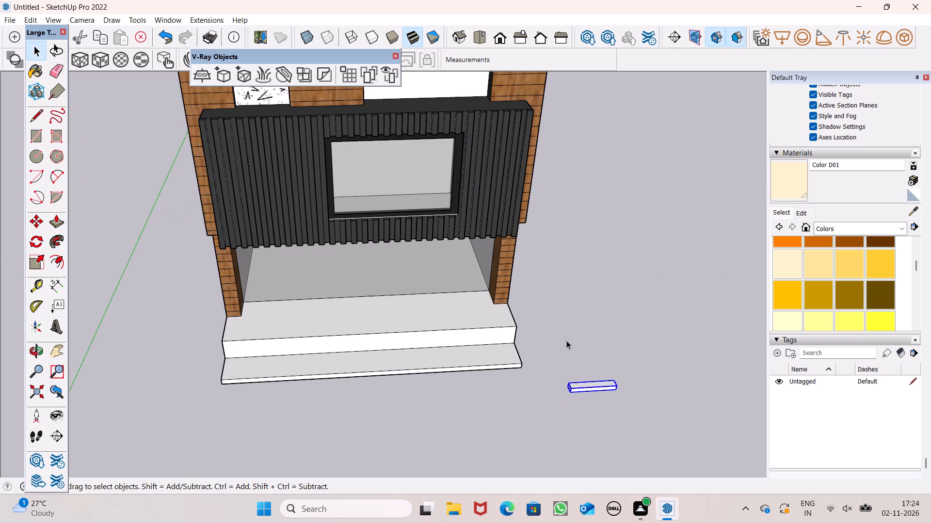
scroll(566, 340, down, 1)
middle_drag(698, 517, 586, 494)
scroll(595, 383, down, 3)
middle_drag(602, 369, 536, 315)
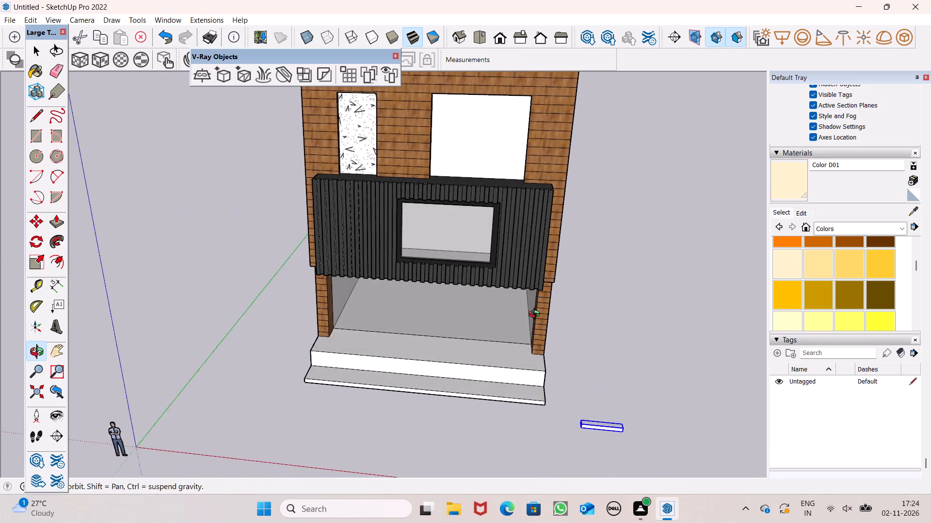
middle_drag(536, 315, 535, 305)
scroll(536, 308, up, 1)
scroll(505, 353, down, 3)
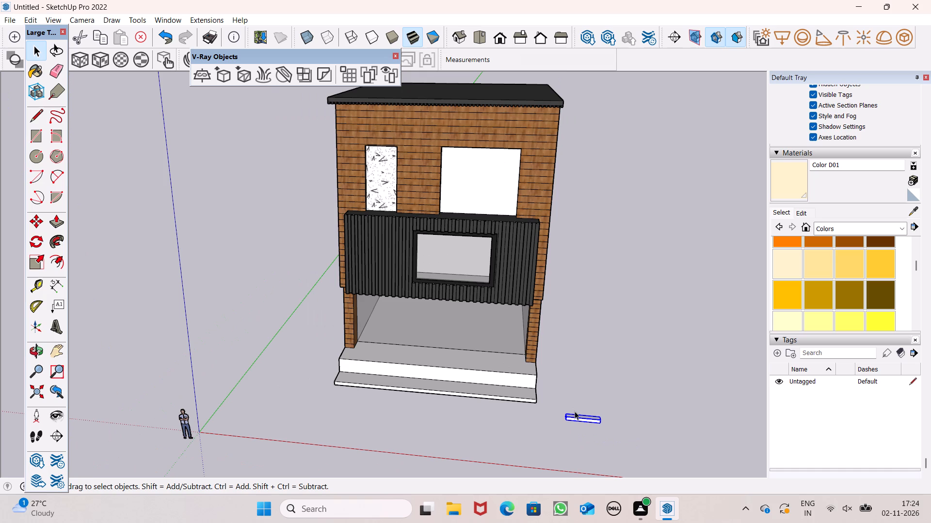
scroll(661, 429, up, 6)
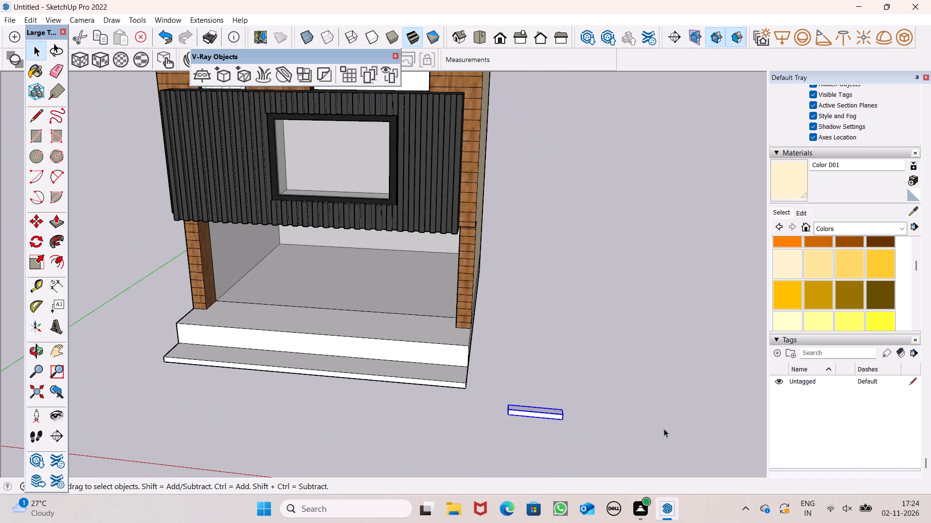
key(m)
key(Return)
scroll(635, 422, up, 4)
scroll(517, 382, up, 7)
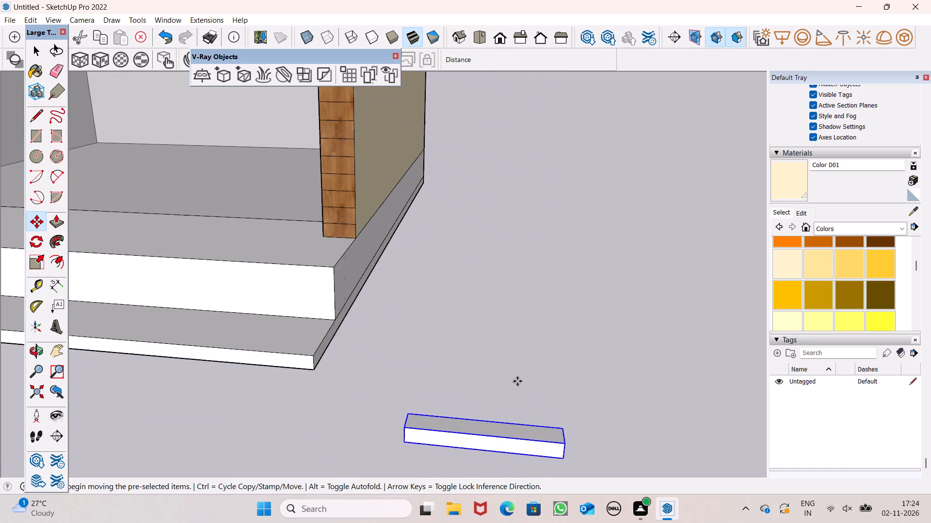
scroll(521, 390, down, 4)
scroll(560, 421, up, 5)
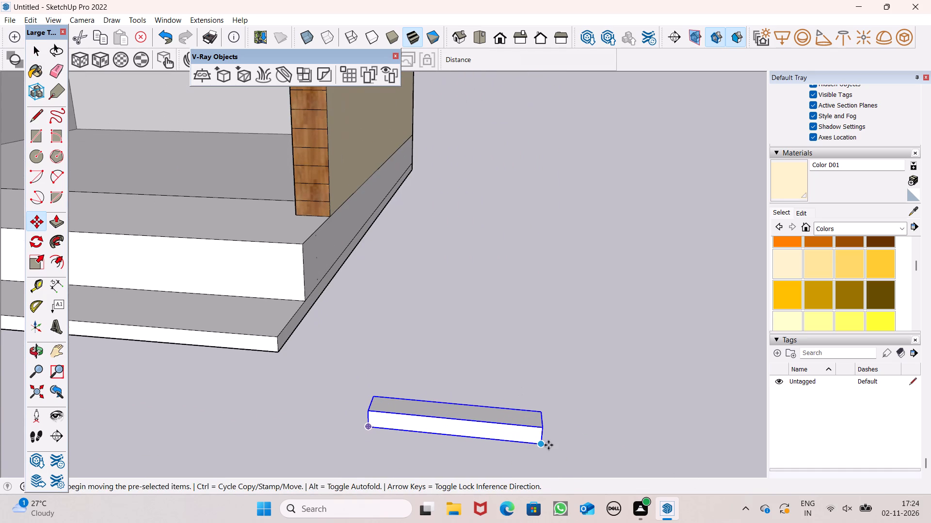
scroll(571, 333, down, 4)
middle_drag(598, 419, 366, 450)
scroll(430, 385, down, 2)
scroll(239, 393, up, 6)
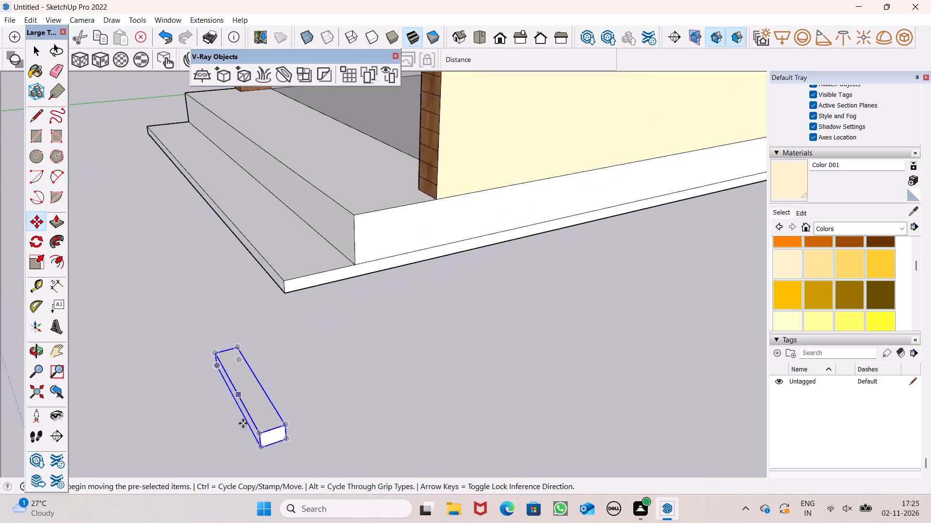
scroll(257, 446, up, 5)
drag(262, 446, 290, 409)
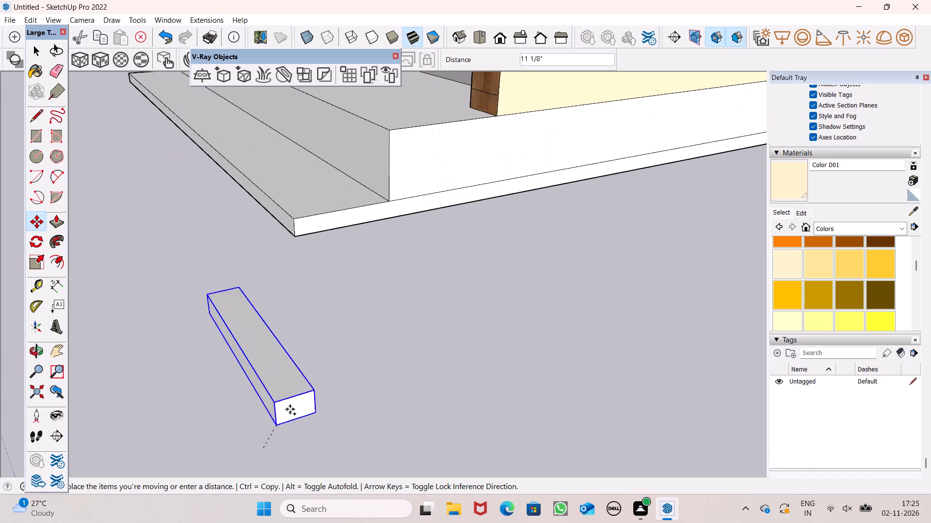
drag(290, 409, 300, 409)
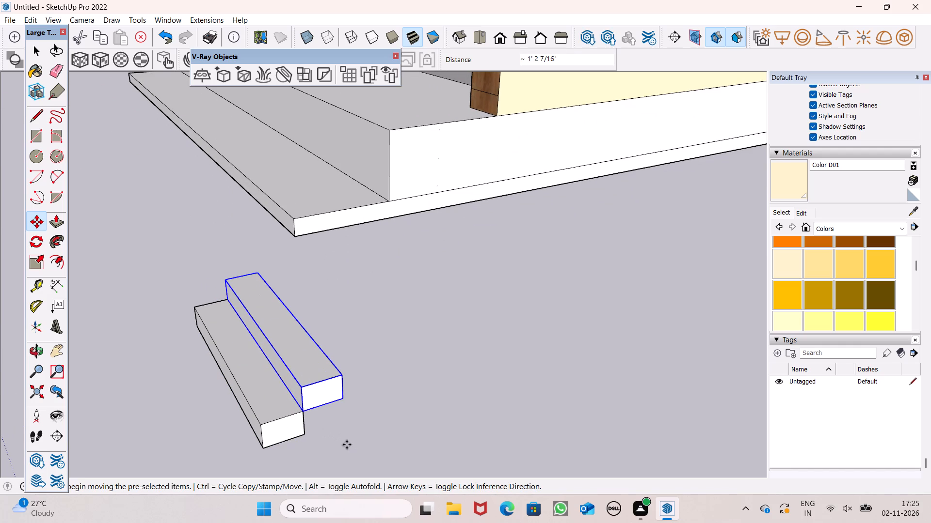
Repeat the block copy as an array of 5 to form a rising flight of steps.
key(shift+asterisk)
key(shift+asterisk)
key(BackSpace)
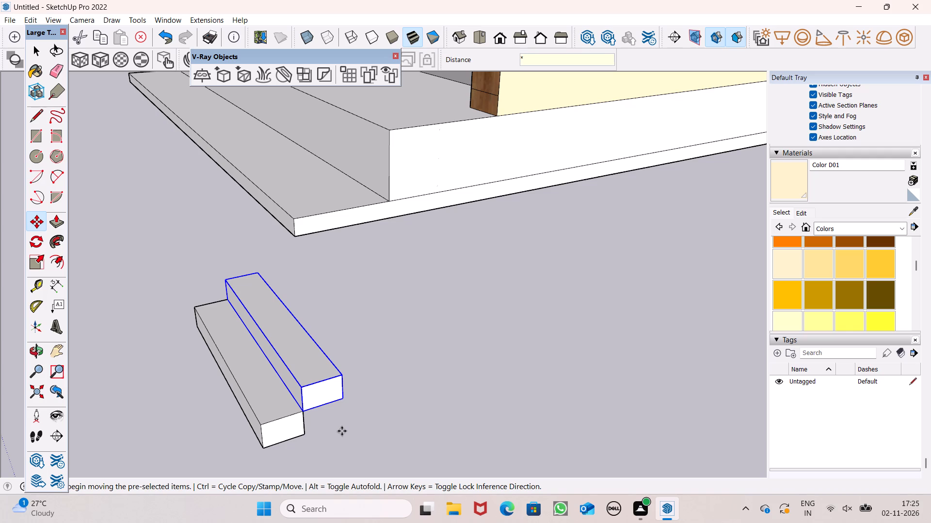
key(5)
key(Return)
key(space)
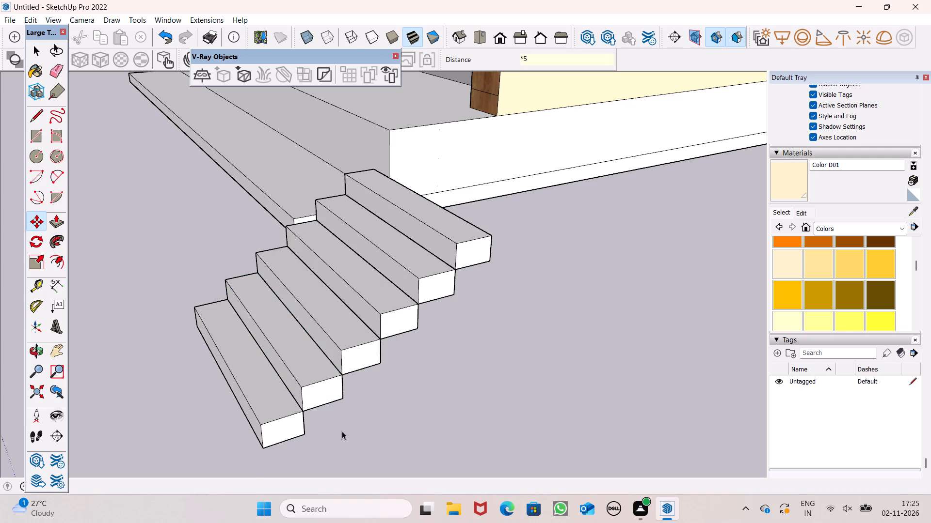
Delete the top three blocks of the stair flight, leaving three steps.
click(462, 260)
key(Delete)
click(417, 275)
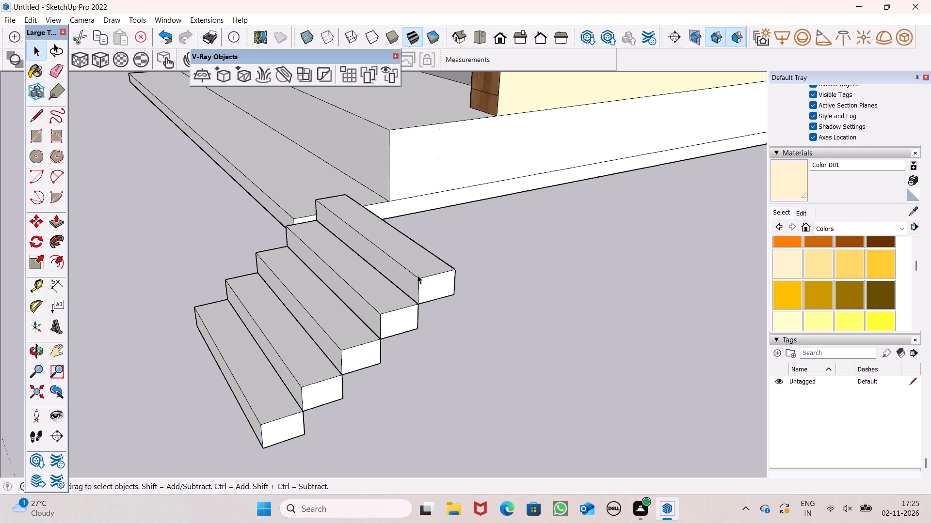
key(Delete)
click(390, 309)
key(BackSpace)
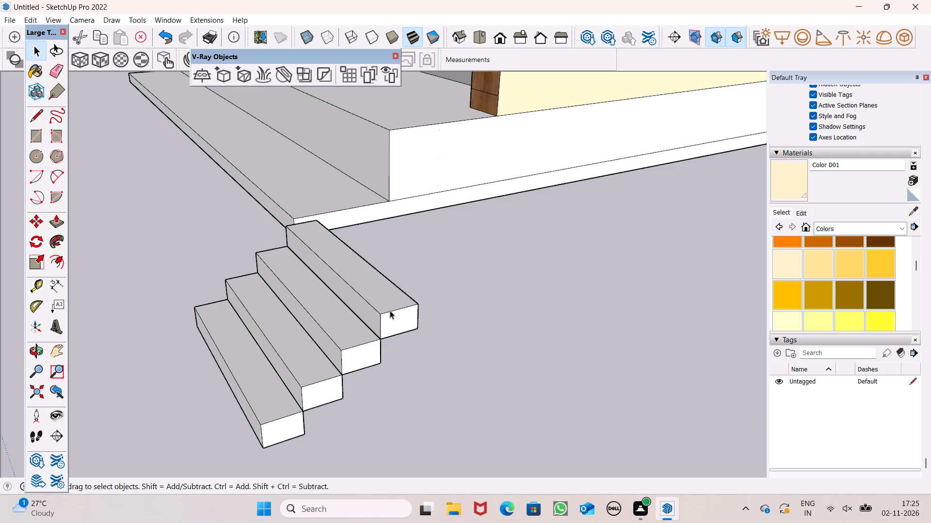
key(Delete)
Copy the top remaining step block onto open space beside the stair flight.
click(380, 360)
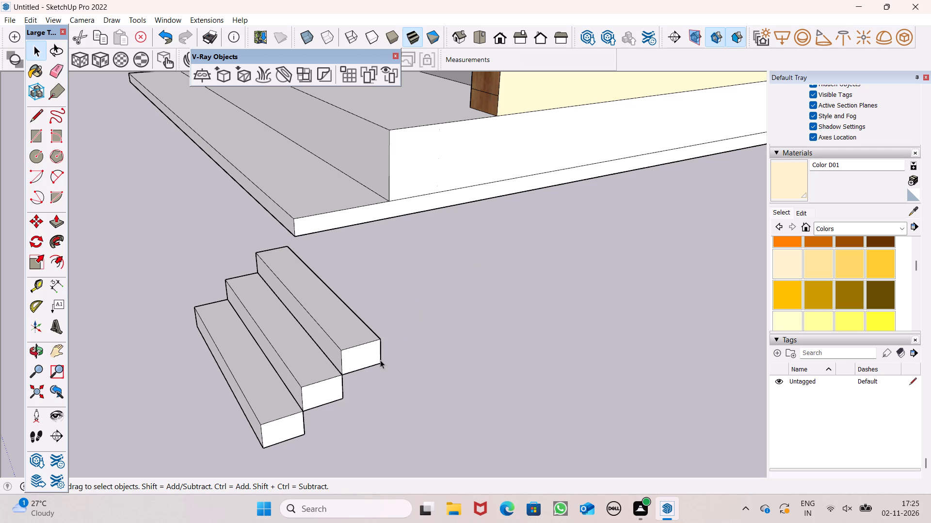
key(m)
key(Return)
drag(380, 360, 608, 385)
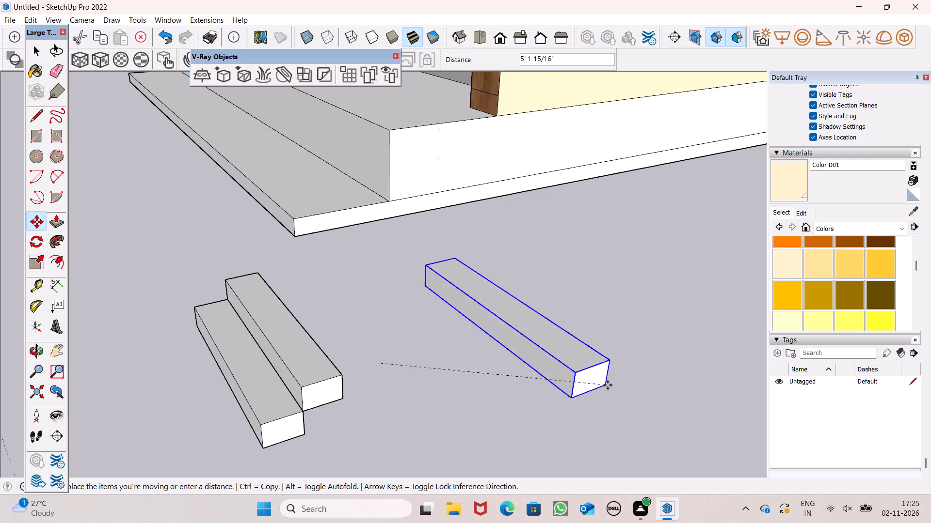
drag(608, 385, 709, 399)
key(space)
scroll(482, 398, down, 4)
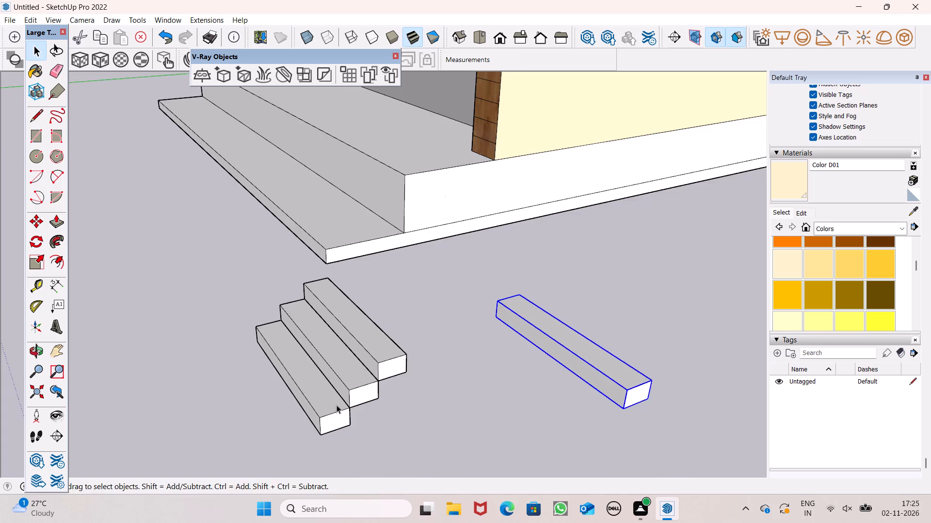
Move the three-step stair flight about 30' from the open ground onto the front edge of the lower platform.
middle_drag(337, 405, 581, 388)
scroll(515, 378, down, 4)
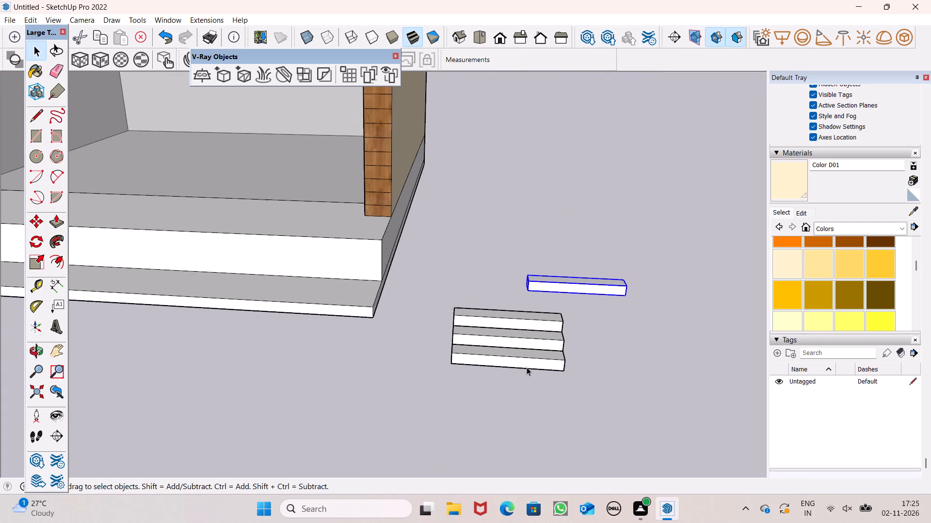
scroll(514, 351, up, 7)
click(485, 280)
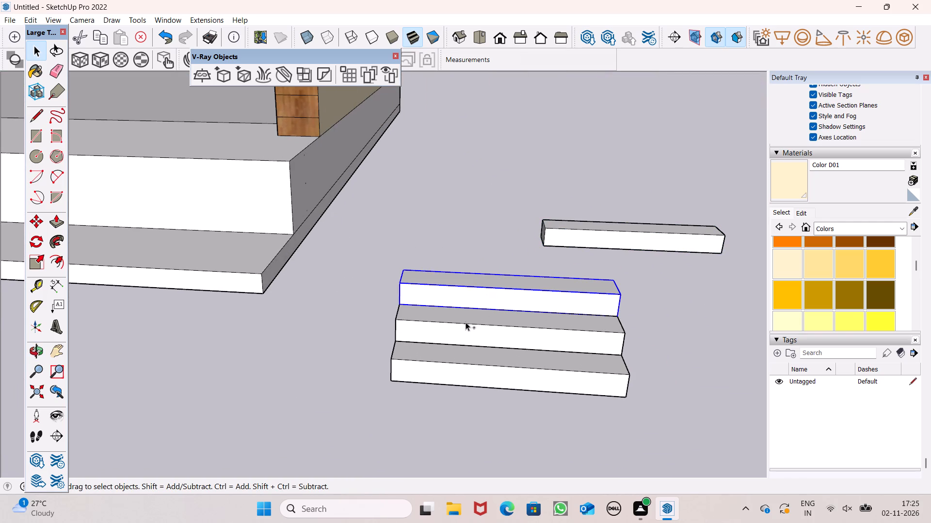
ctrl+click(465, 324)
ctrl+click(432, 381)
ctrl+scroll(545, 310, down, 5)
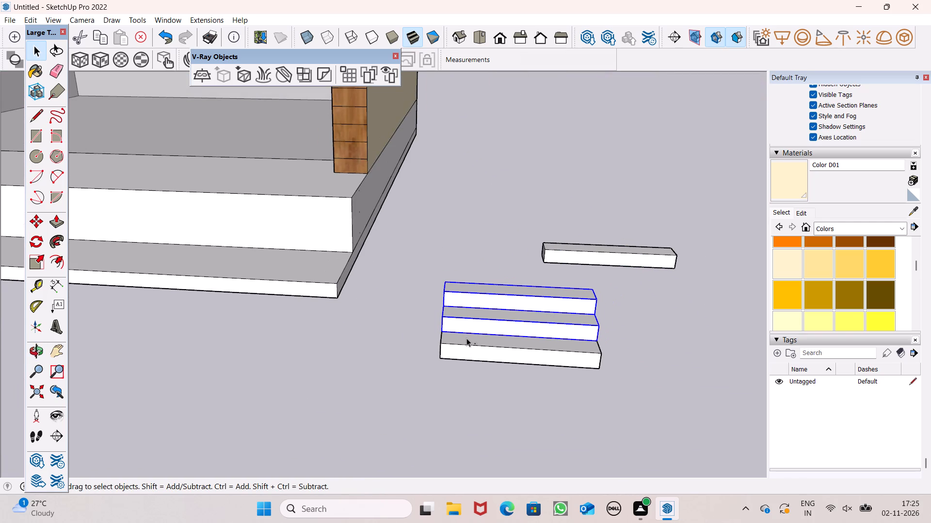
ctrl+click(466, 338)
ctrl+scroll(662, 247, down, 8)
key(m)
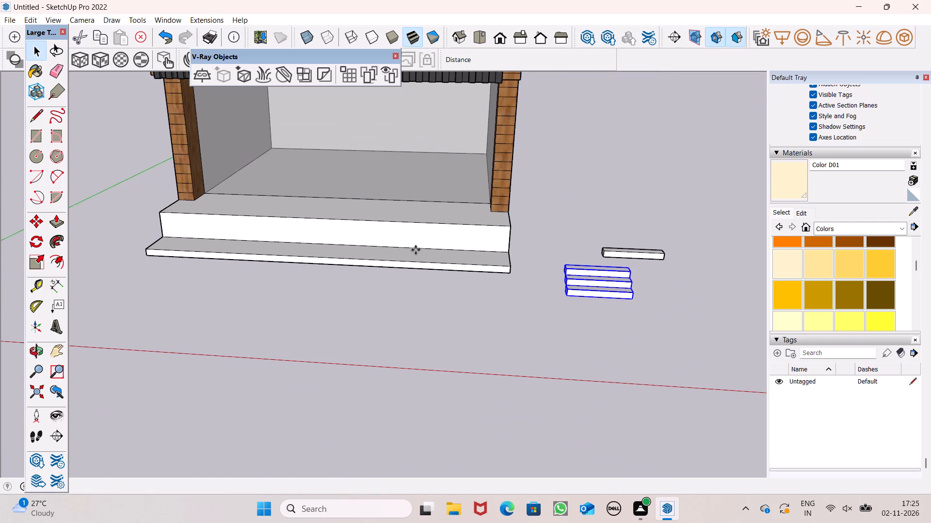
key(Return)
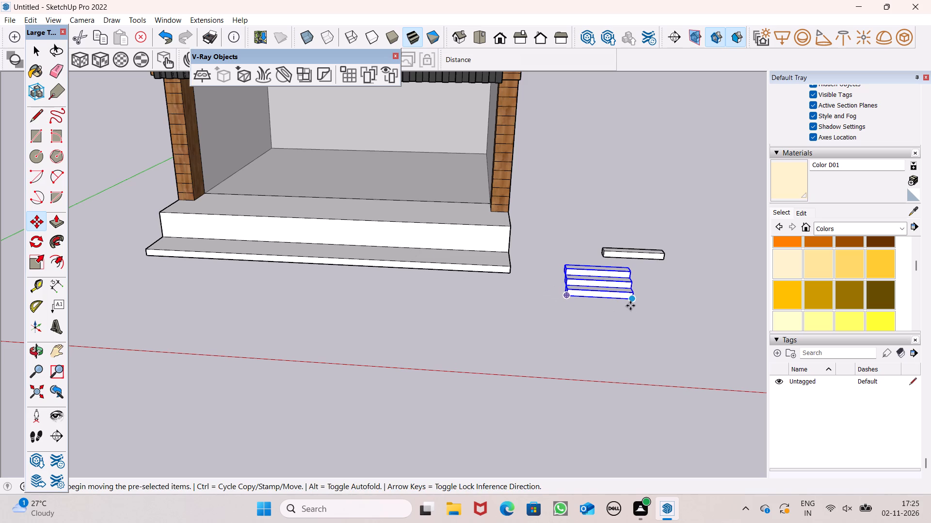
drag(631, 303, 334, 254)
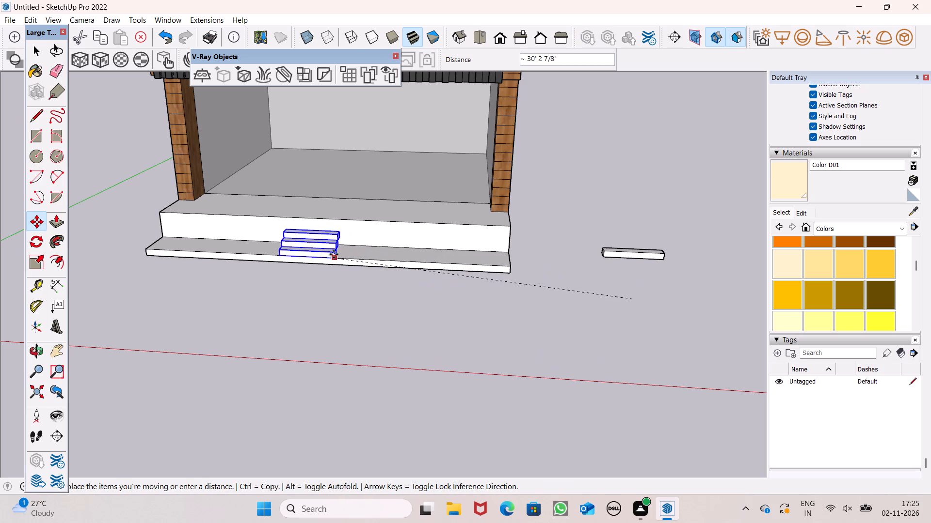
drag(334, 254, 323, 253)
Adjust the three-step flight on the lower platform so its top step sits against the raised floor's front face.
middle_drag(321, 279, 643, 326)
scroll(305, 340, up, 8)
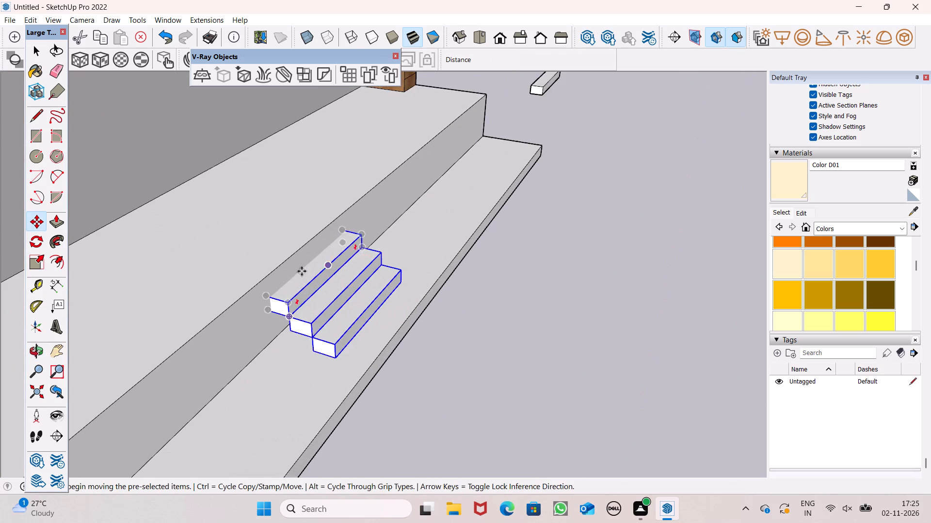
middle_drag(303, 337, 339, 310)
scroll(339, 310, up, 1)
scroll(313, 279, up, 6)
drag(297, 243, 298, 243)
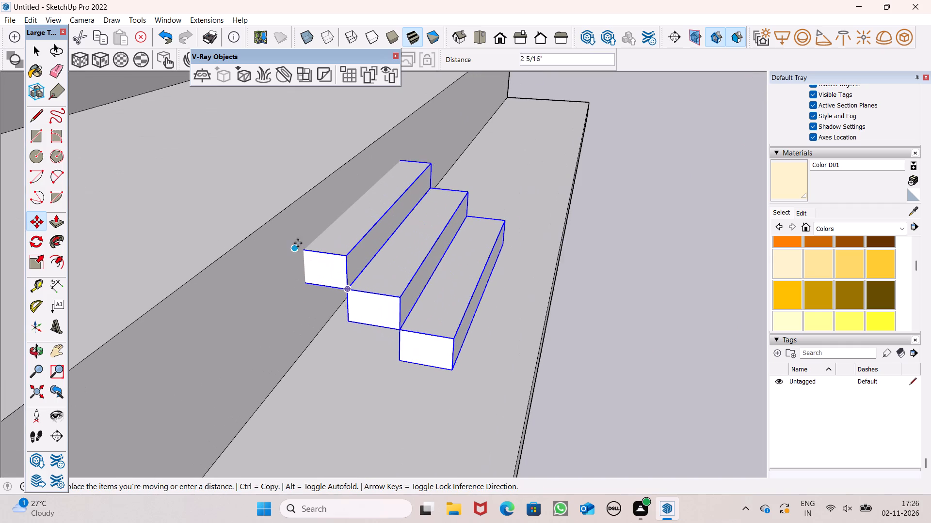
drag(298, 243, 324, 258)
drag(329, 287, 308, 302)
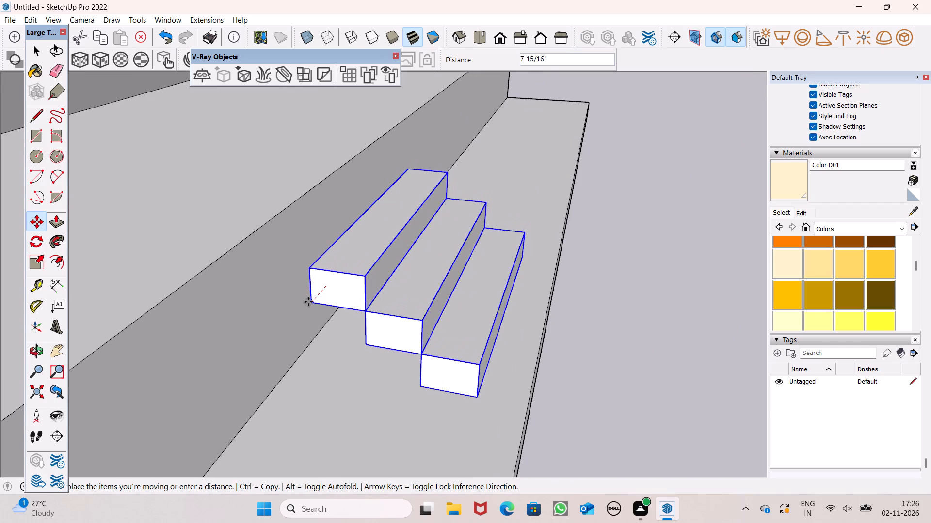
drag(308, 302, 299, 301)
Examine from the side and front how the three steps meet the lower platform and the raised floor's face.
scroll(299, 303, down, 1)
middle_drag(308, 336, 383, 229)
key(space)
scroll(388, 241, up, 5)
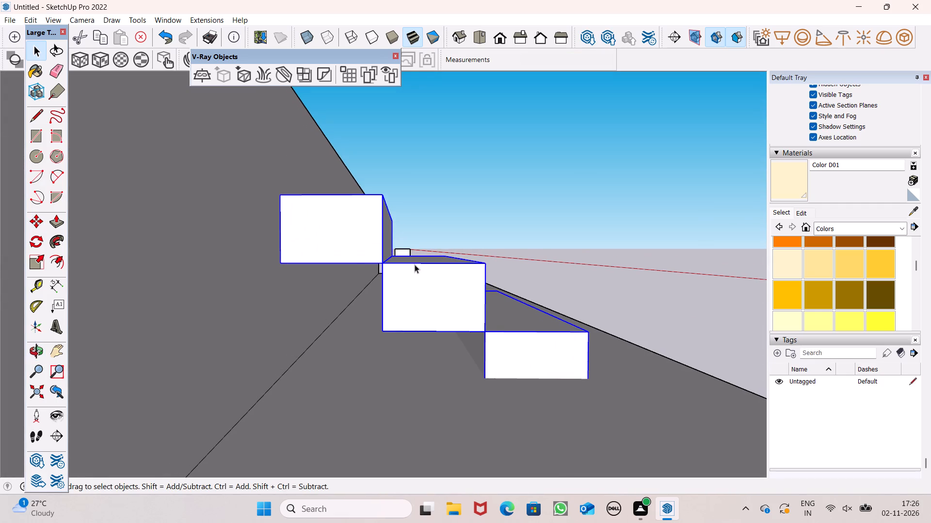
scroll(448, 331, down, 3)
click(625, 309)
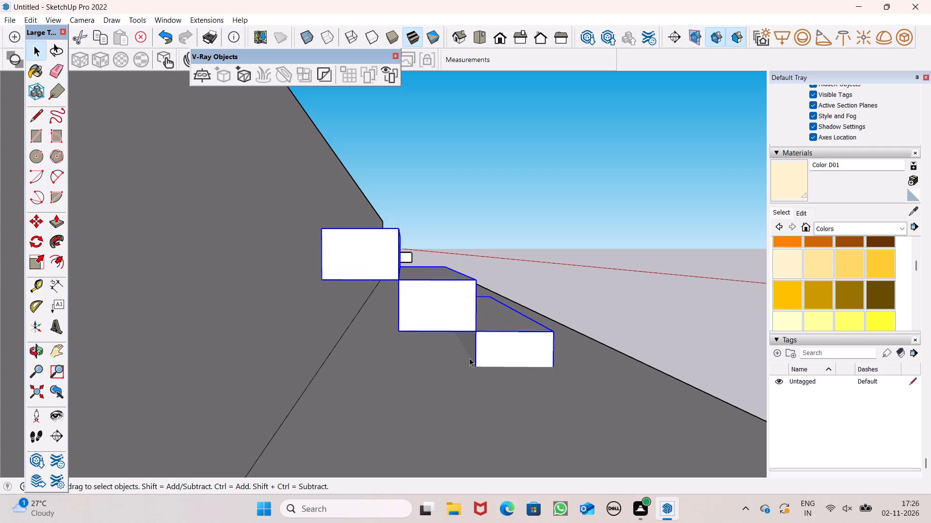
middle_drag(466, 352, 412, 331)
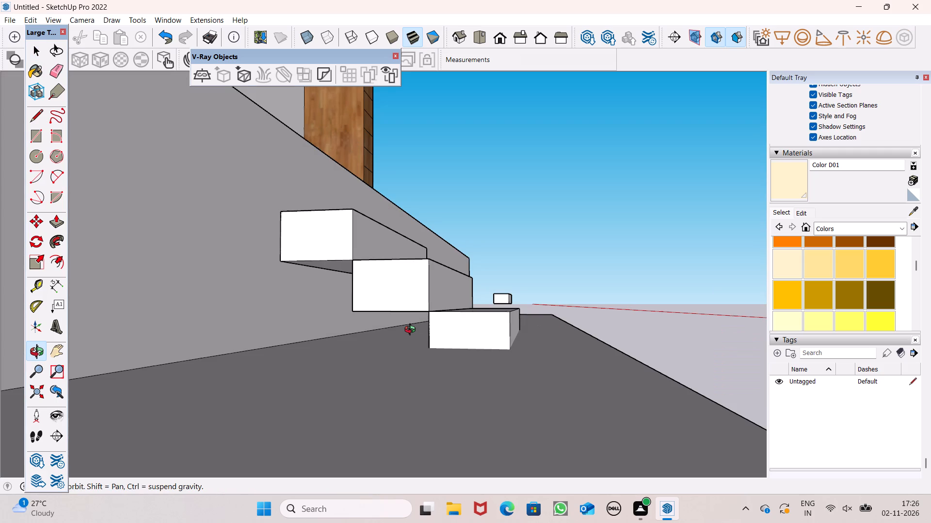
middle_drag(412, 331, 391, 372)
scroll(417, 323, down, 1)
middle_drag(413, 334, 417, 322)
scroll(417, 322, down, 1)
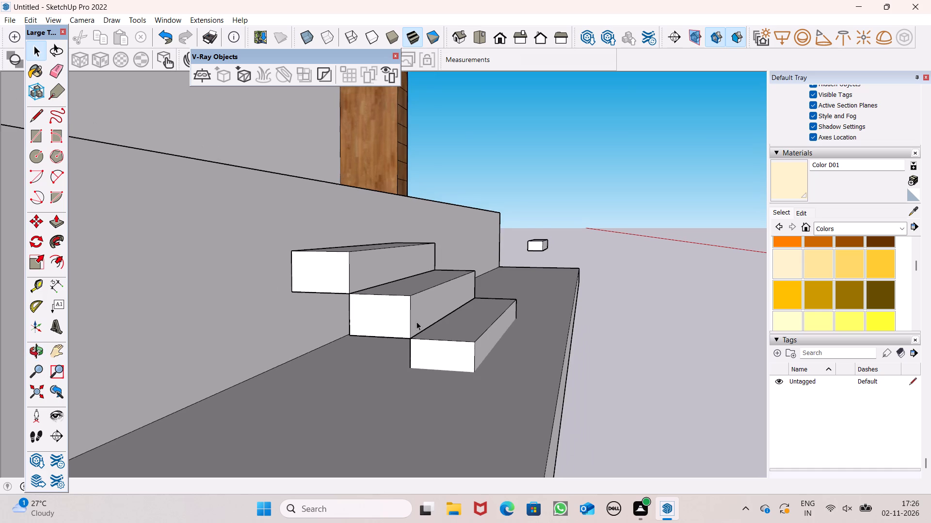
middle_drag(412, 331, 433, 307)
click(432, 308)
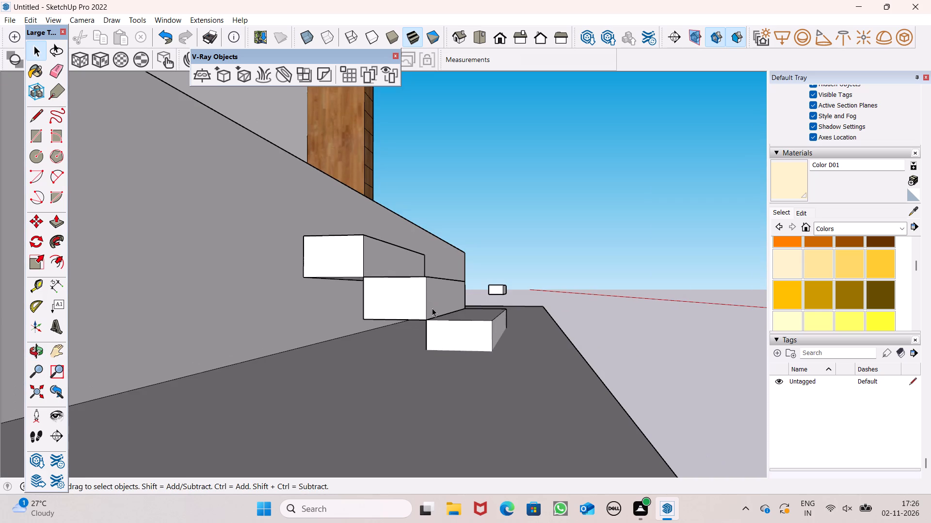
scroll(447, 311, down, 1)
middle_drag(460, 334, 415, 385)
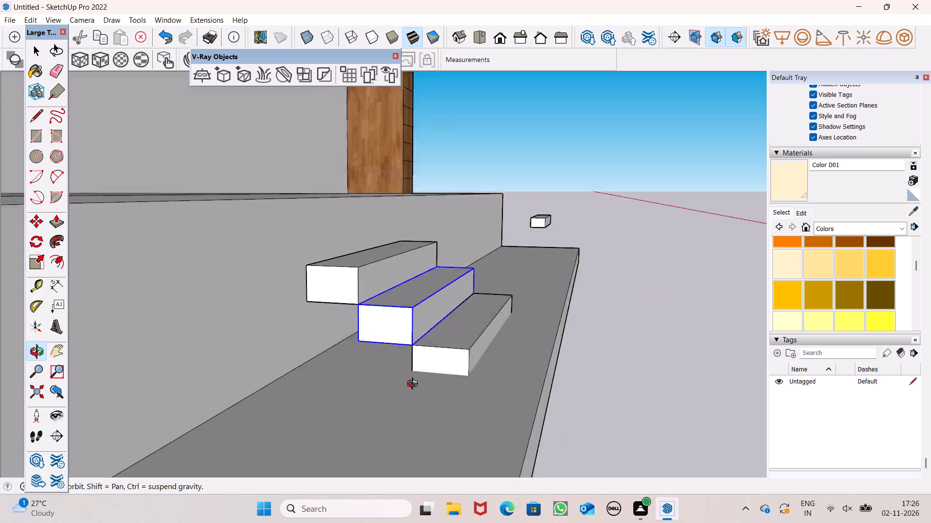
middle_drag(415, 385, 378, 400)
drag(650, 428, 642, 424)
scroll(381, 326, down, 6)
middle_drag(383, 326, 127, 372)
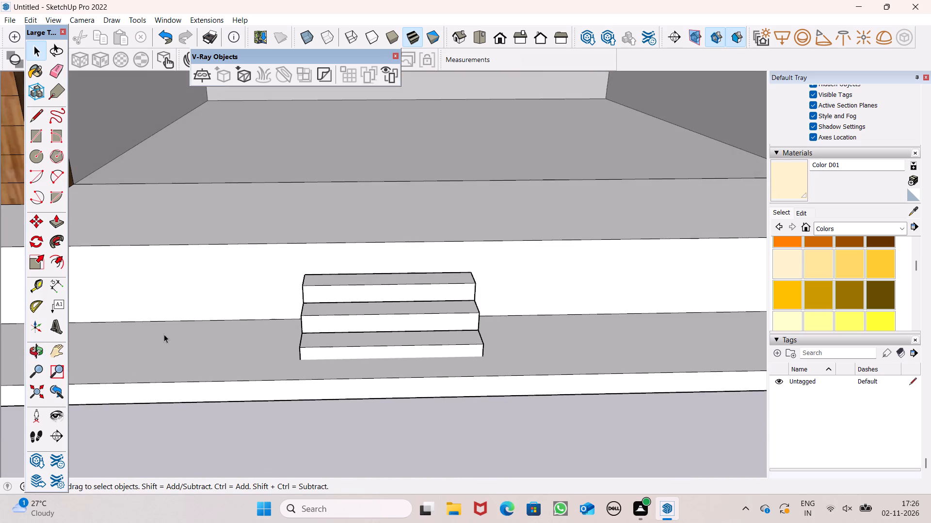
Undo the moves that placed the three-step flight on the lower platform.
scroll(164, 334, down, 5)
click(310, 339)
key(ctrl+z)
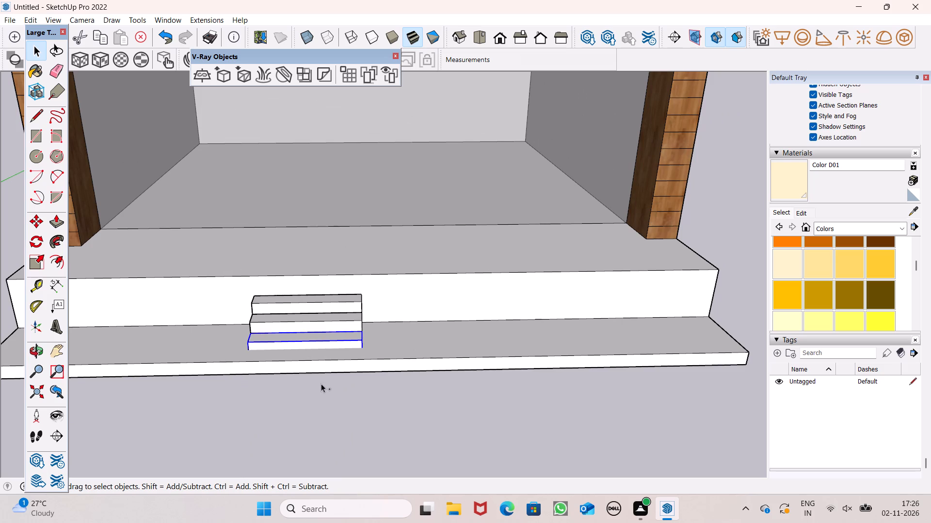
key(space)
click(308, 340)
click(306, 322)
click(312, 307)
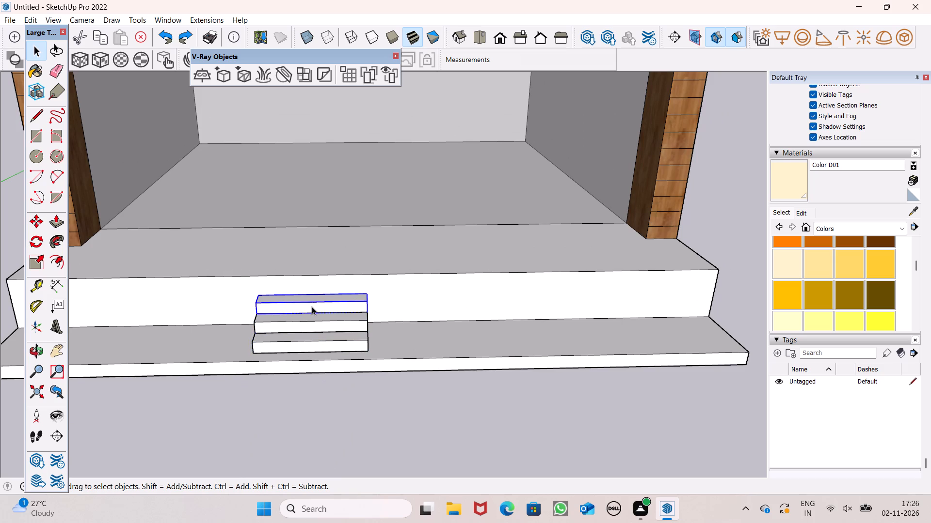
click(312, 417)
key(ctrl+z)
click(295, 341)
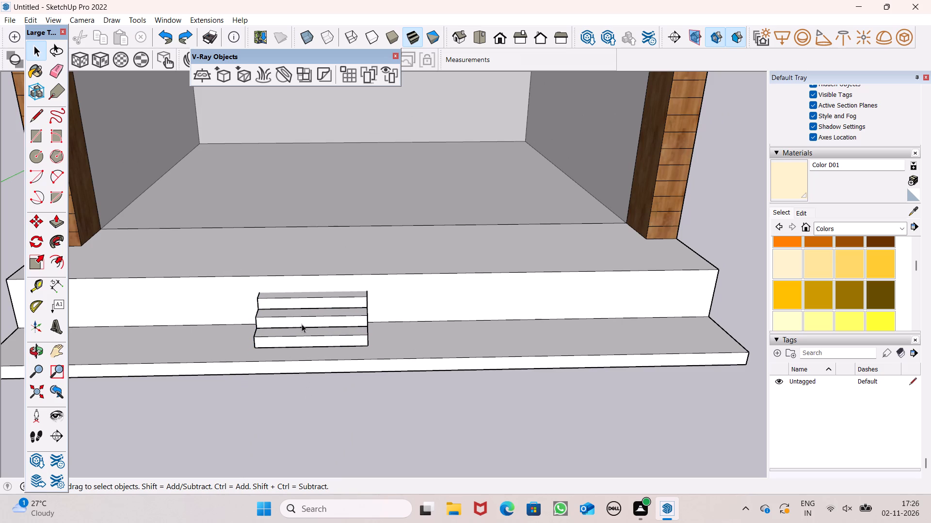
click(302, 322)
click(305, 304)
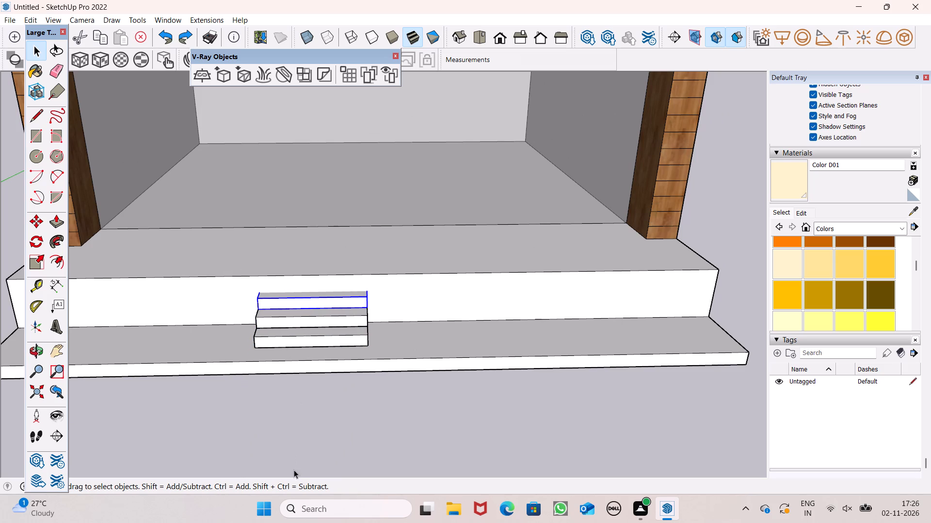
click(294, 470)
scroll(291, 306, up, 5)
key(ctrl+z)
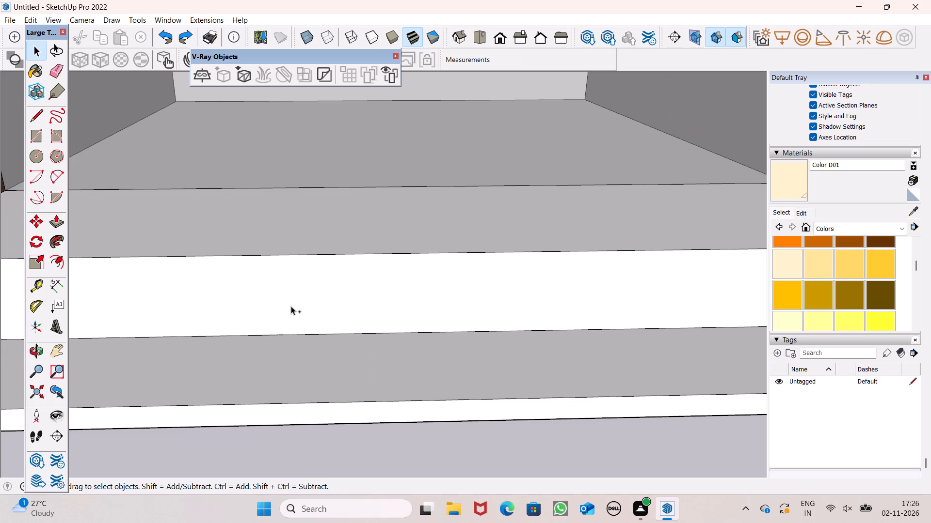
Move the spare step block about 6' 6 3/4" onto the three-step flight as its fourth step.
scroll(278, 332, down, 15)
scroll(545, 350, up, 8)
click(493, 347)
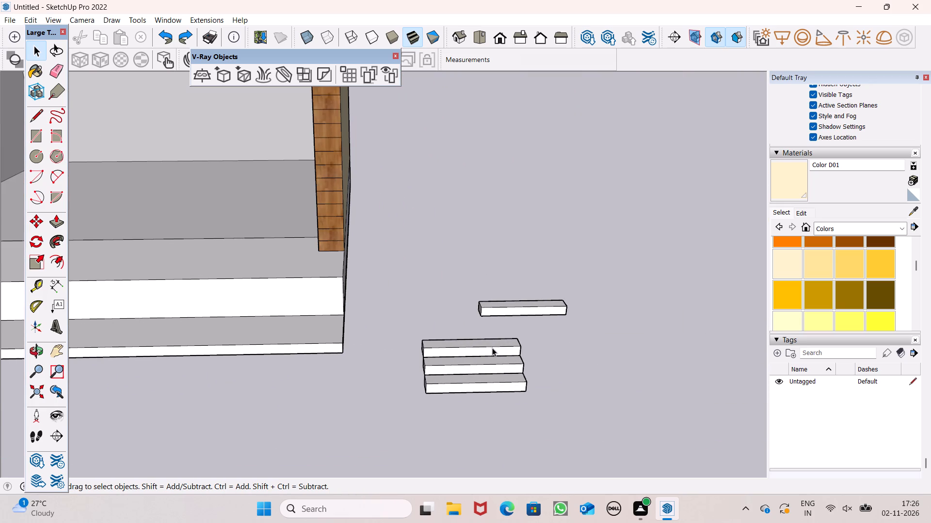
middle_drag(535, 372, 369, 477)
scroll(369, 477, up, 1)
click(418, 486)
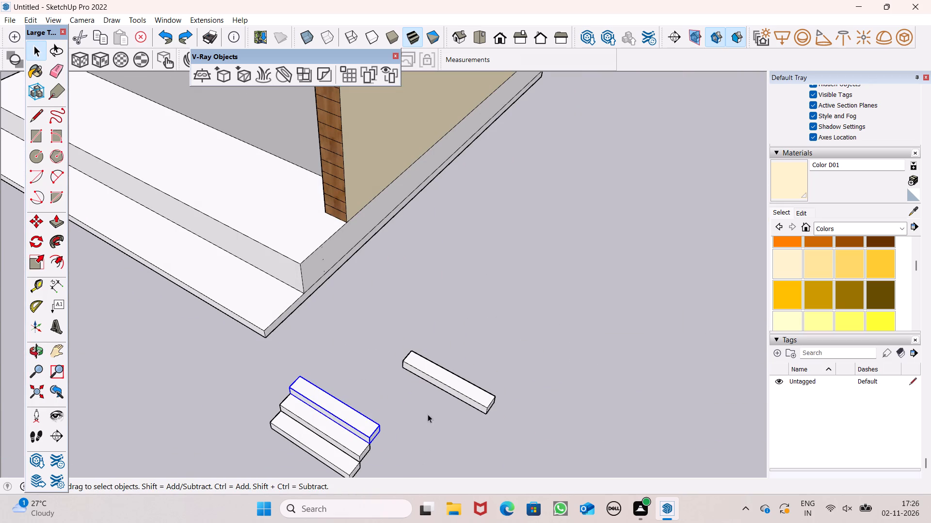
click(426, 420)
scroll(424, 420, down, 3)
middle_drag(424, 419, 422, 337)
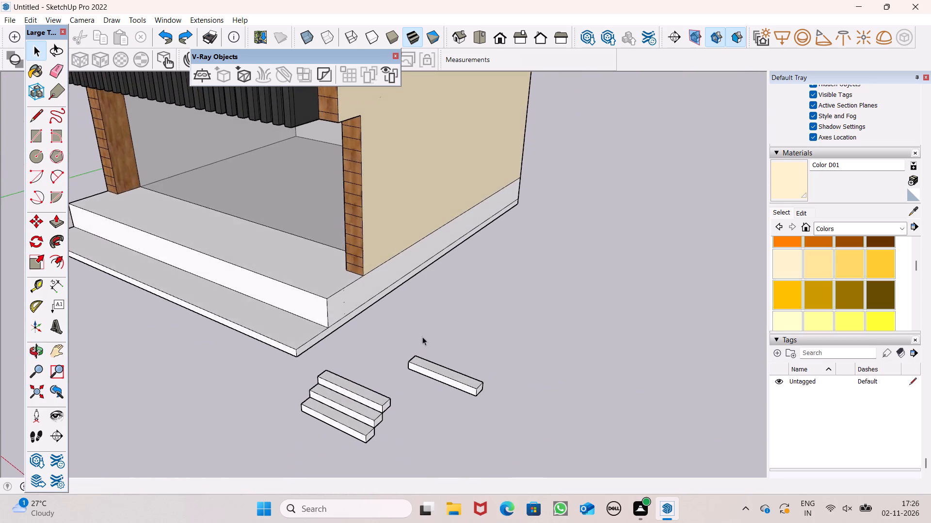
scroll(439, 346, up, 4)
click(486, 401)
key(m)
key(Return)
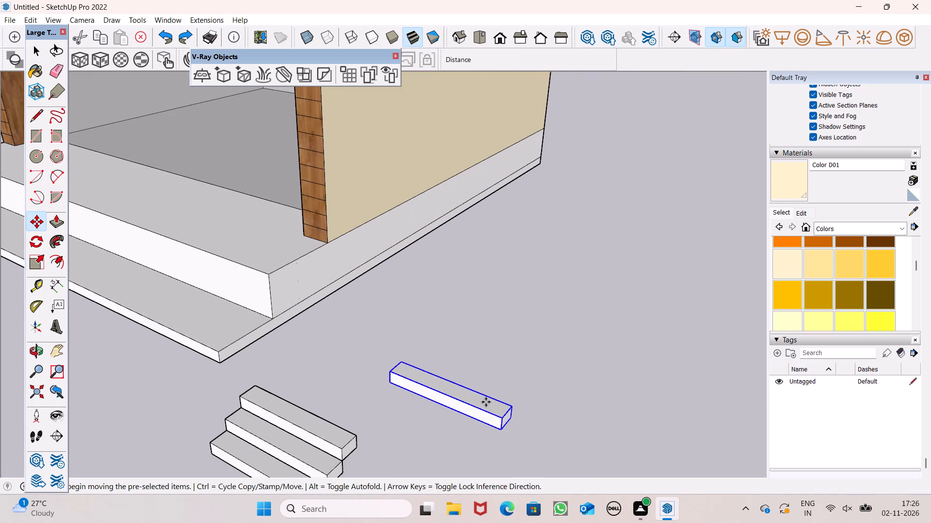
scroll(498, 380, down, 1)
drag(501, 427, 430, 426)
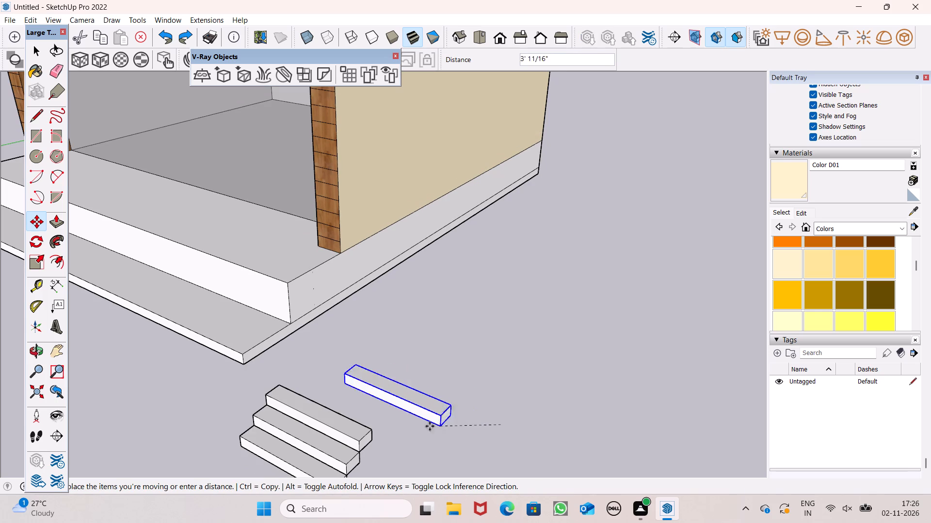
drag(430, 426, 368, 432)
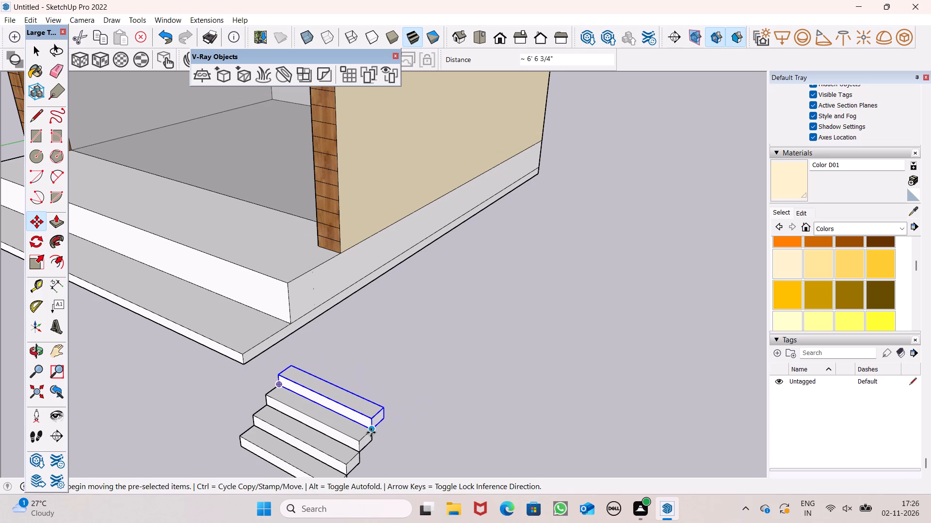
Copy the fourth step block about 1' 2 7/16" diagonally up and back to form the fifth step.
drag(371, 432, 383, 412)
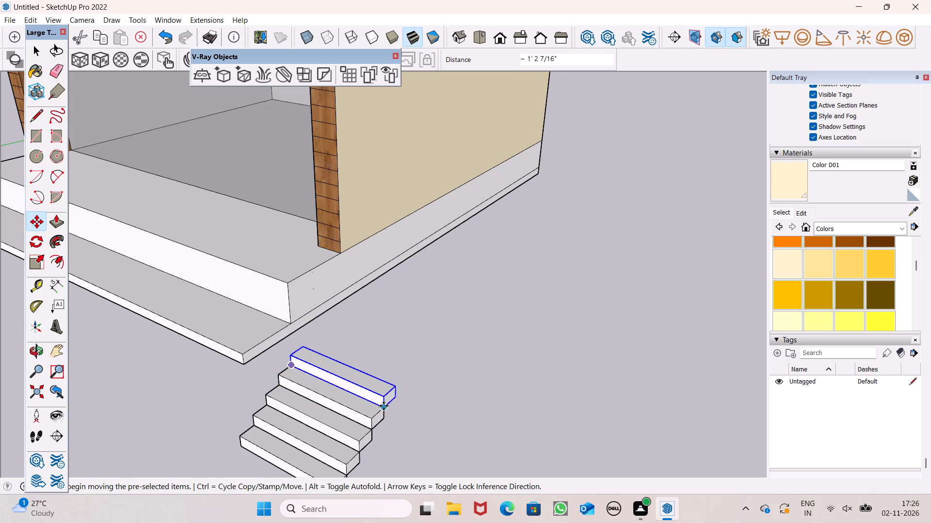
Copy the top step block onto open space beside the stair flight as a spare.
drag(384, 406, 620, 444)
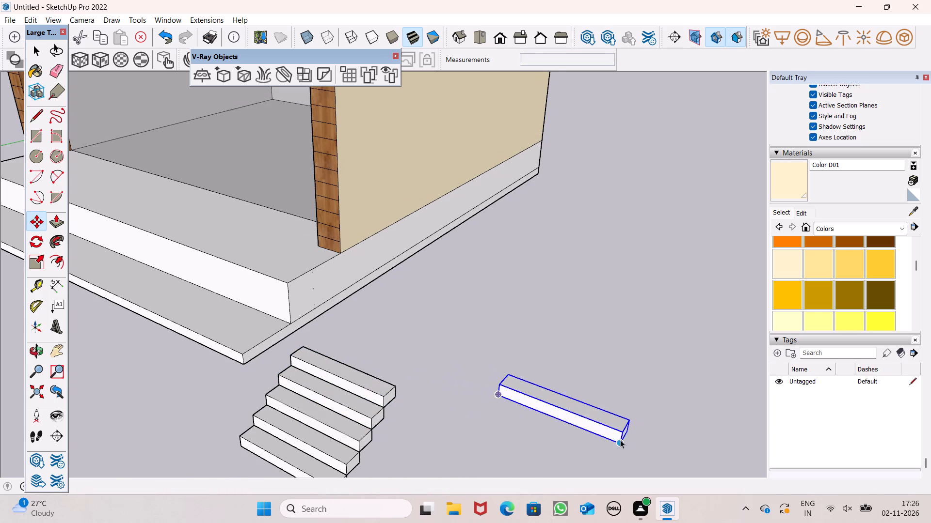
key(space)
click(422, 424)
Group the five step blocks of the stair flight together, leaving out the spare block.
scroll(422, 423, down, 2)
ctrl+click(385, 394)
ctrl+click(373, 409)
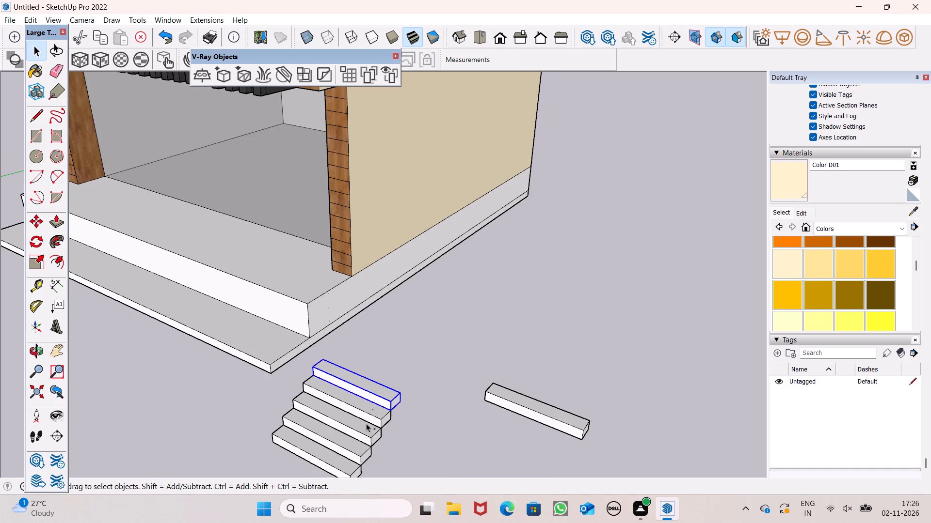
ctrl+click(362, 430)
ctrl+click(353, 447)
ctrl+click(340, 464)
ctrl+right_drag(340, 430, 343, 422)
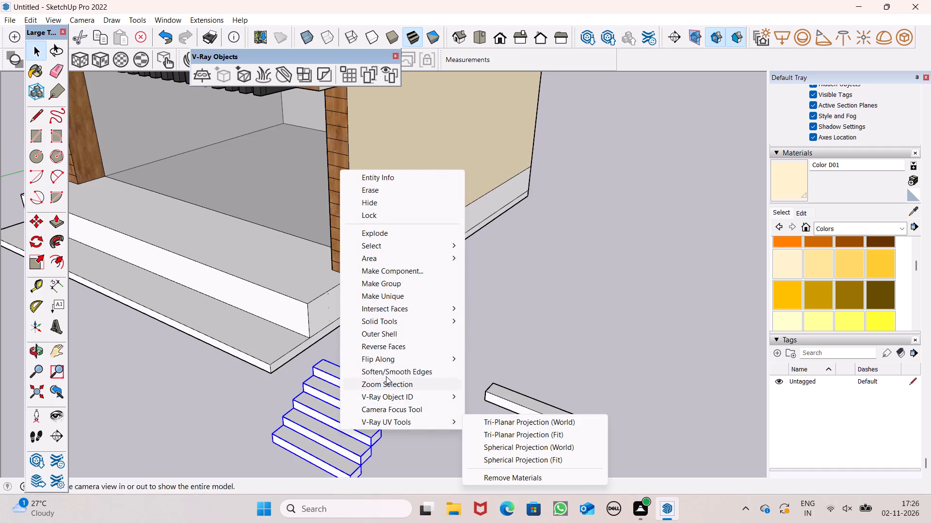
ctrl+click(406, 283)
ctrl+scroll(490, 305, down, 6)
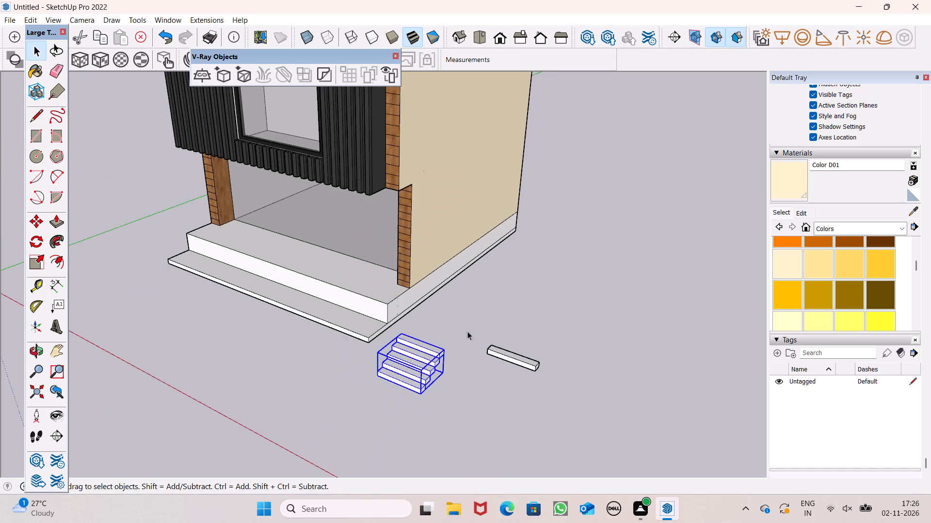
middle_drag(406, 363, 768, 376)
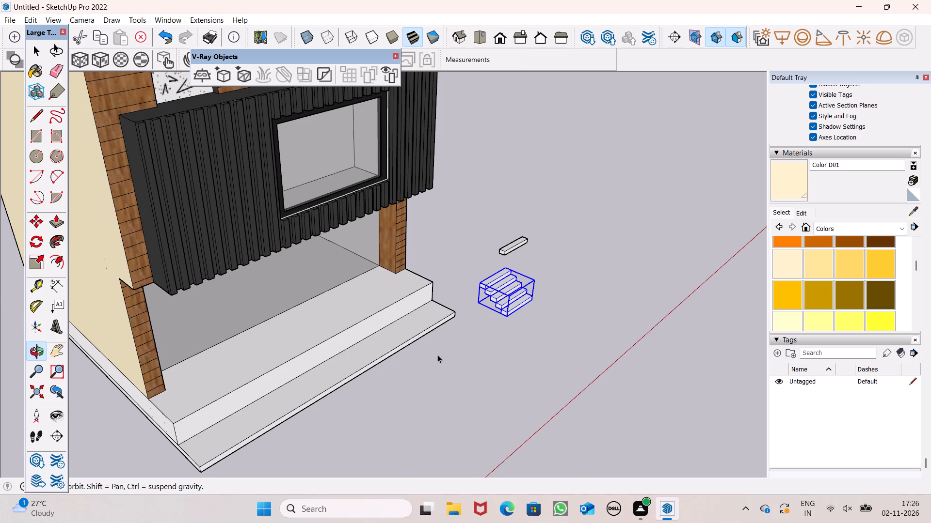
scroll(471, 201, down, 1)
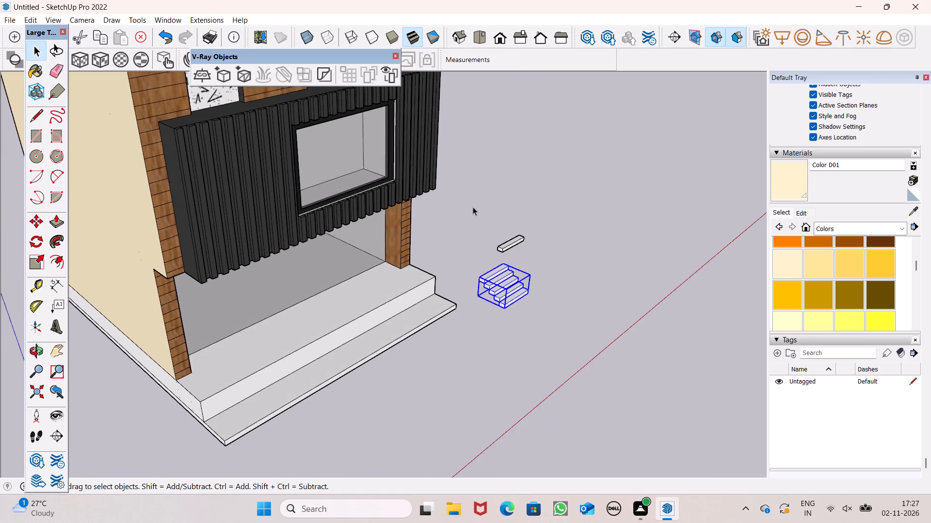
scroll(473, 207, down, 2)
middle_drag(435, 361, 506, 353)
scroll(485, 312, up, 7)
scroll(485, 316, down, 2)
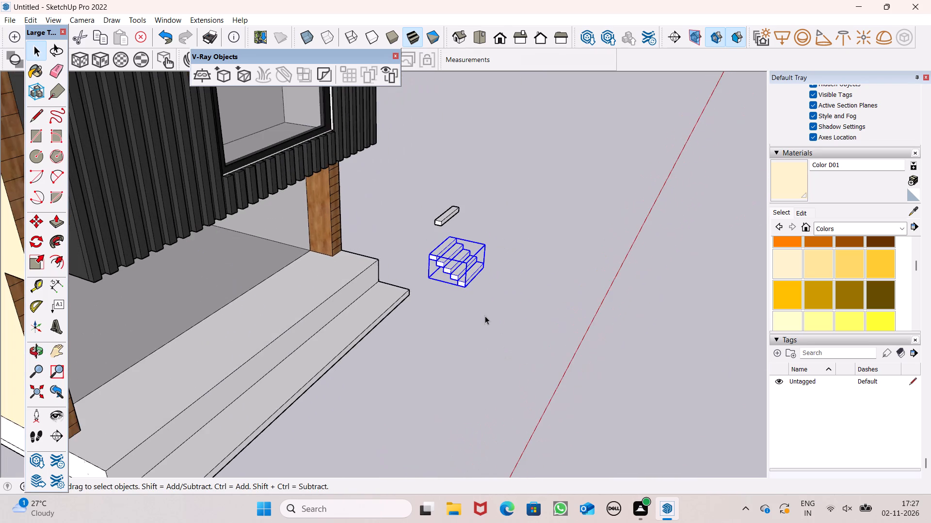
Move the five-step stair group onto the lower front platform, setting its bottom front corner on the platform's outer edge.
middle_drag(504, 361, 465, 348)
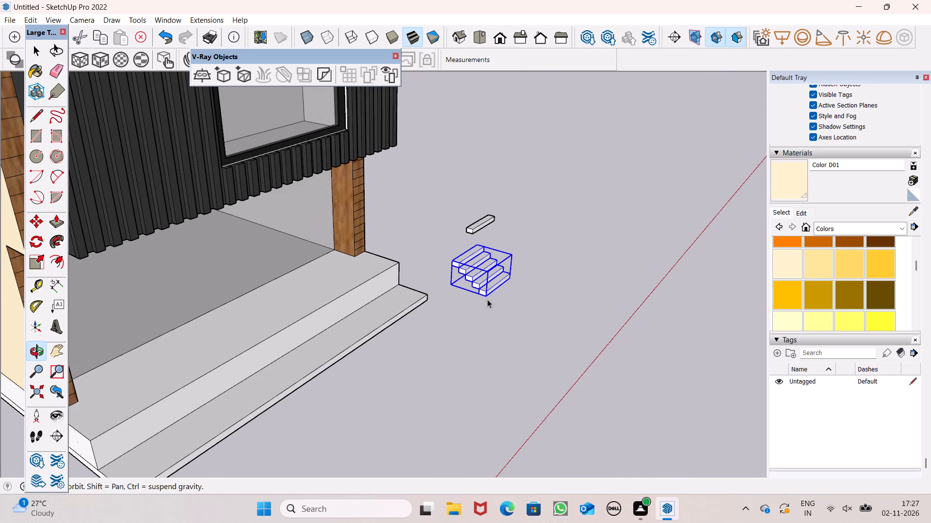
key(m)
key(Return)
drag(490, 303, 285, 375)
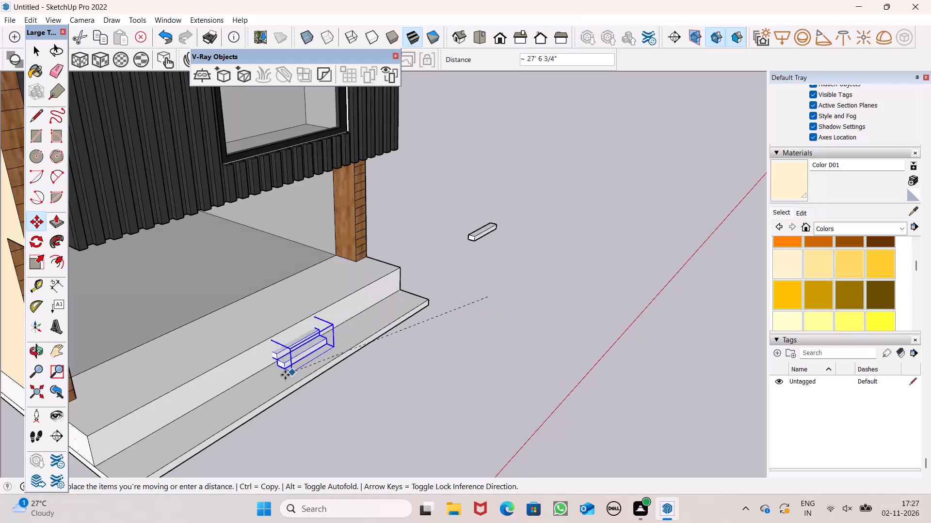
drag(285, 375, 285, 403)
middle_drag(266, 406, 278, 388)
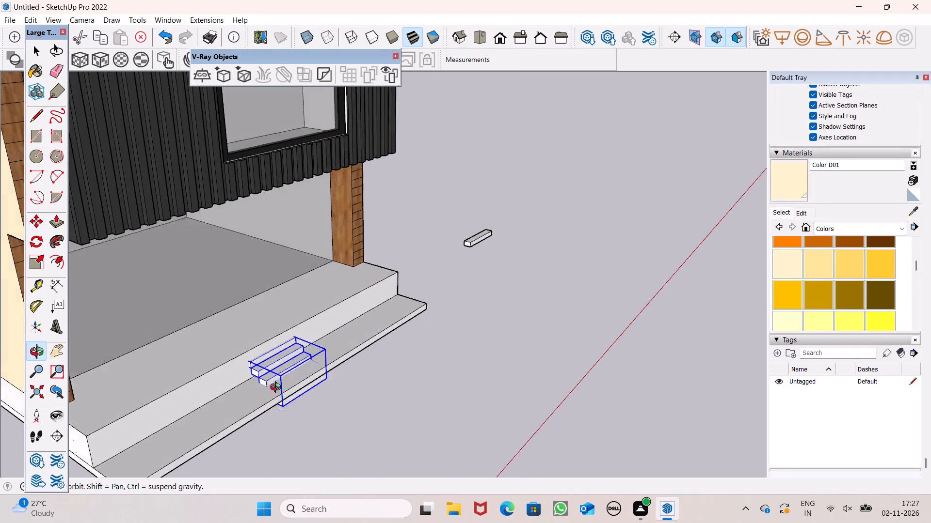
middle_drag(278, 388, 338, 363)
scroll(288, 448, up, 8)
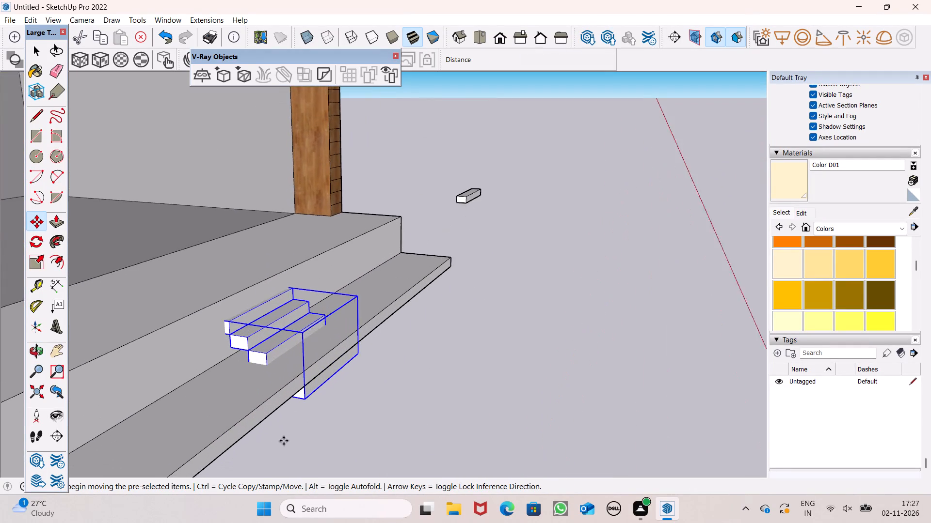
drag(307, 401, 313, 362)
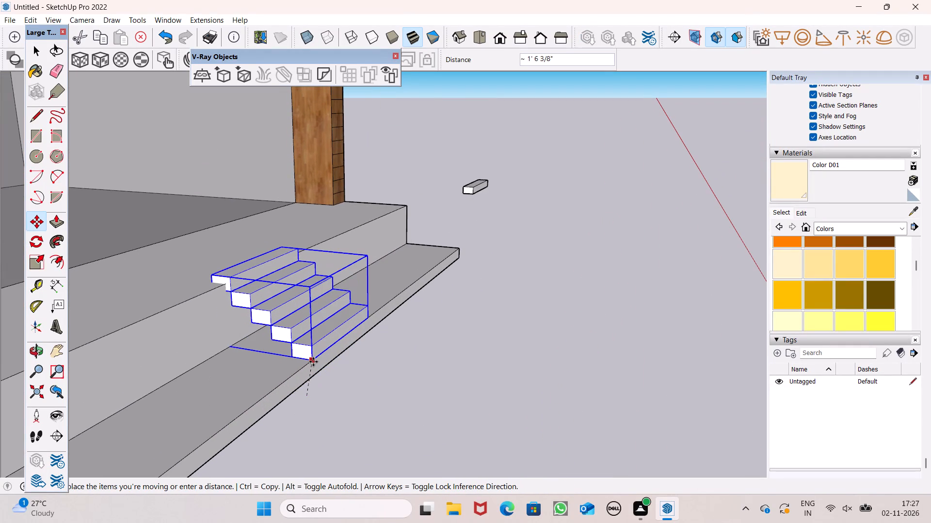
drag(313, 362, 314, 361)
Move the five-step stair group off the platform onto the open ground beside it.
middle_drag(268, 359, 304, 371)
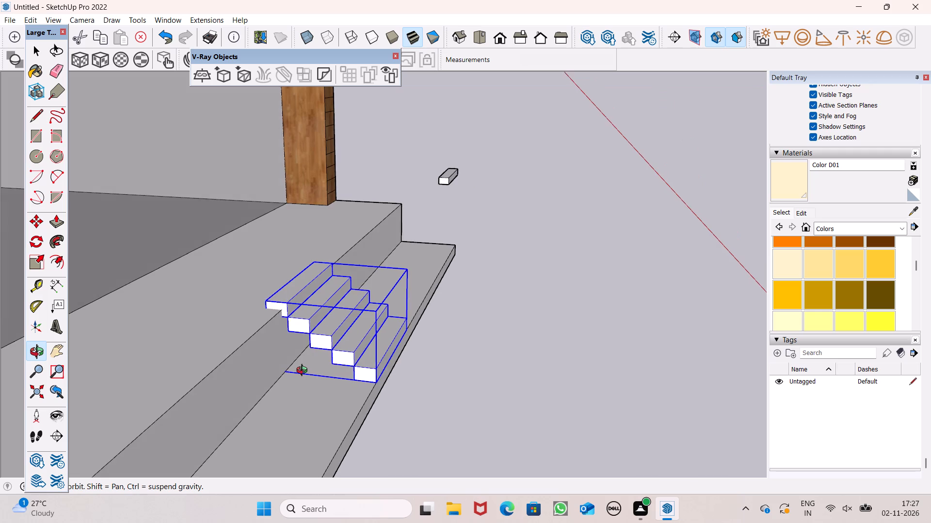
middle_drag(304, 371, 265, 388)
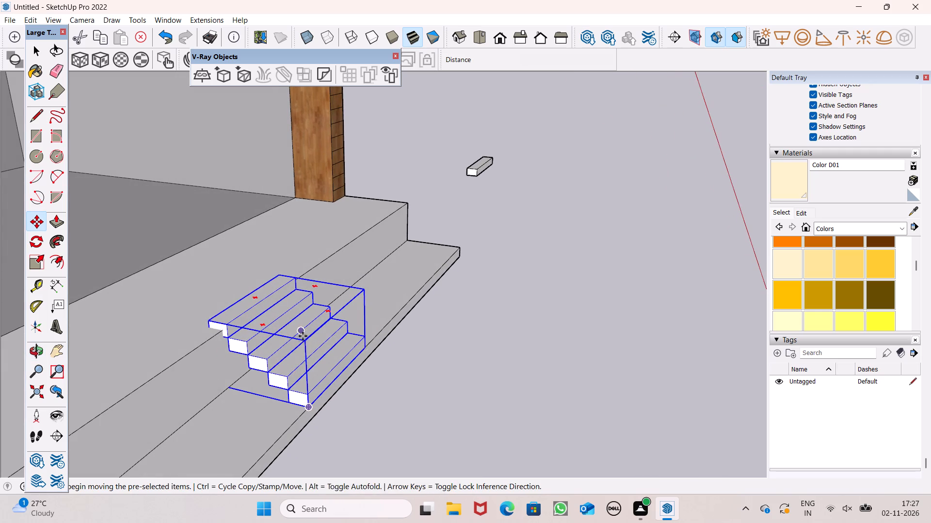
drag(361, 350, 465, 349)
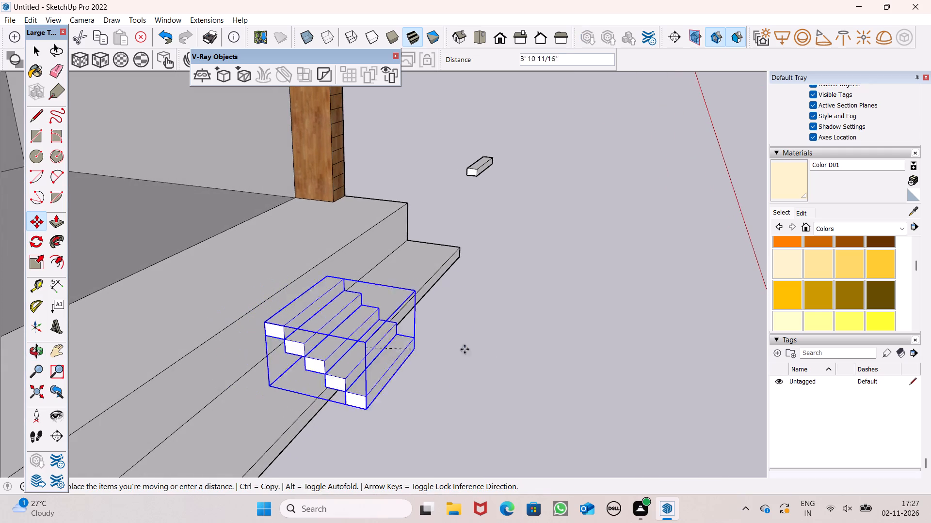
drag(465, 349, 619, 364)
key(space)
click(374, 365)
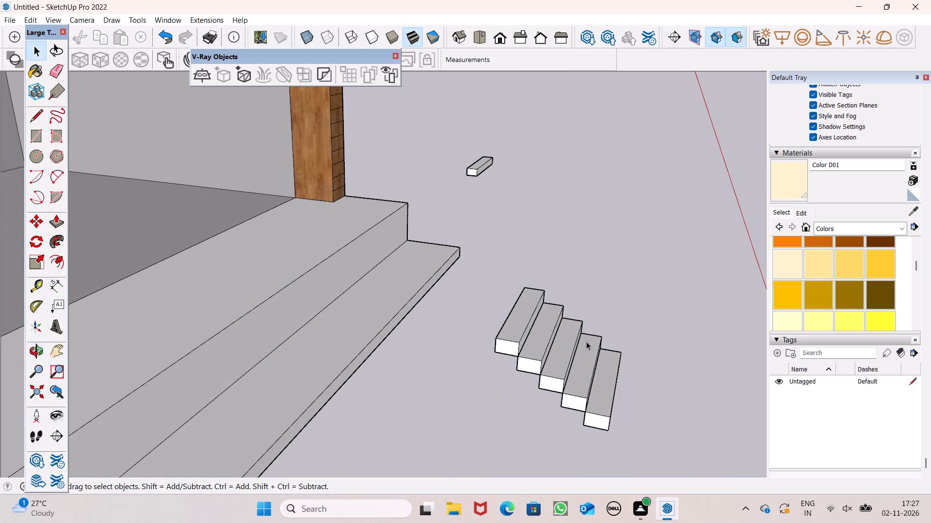
Explode the five-step stair group into its separate step blocks.
right_click(558, 325)
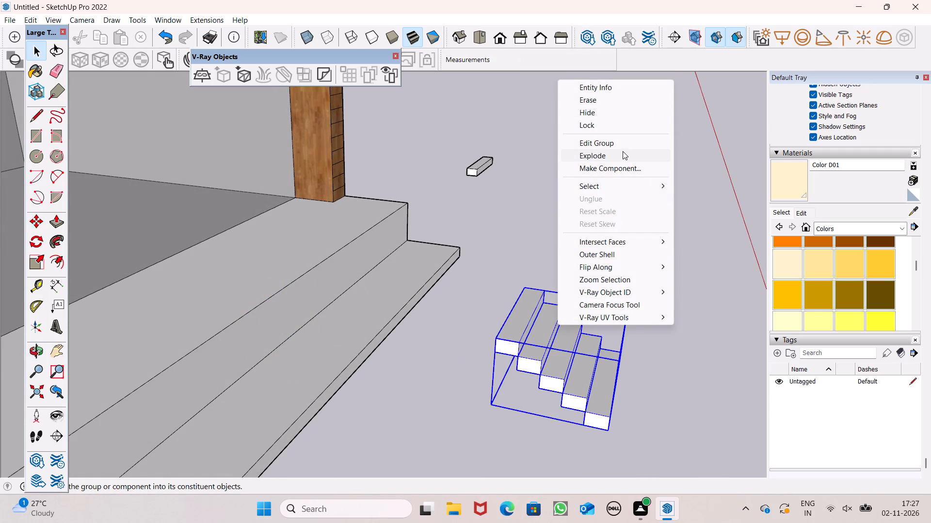
click(623, 144)
click(582, 243)
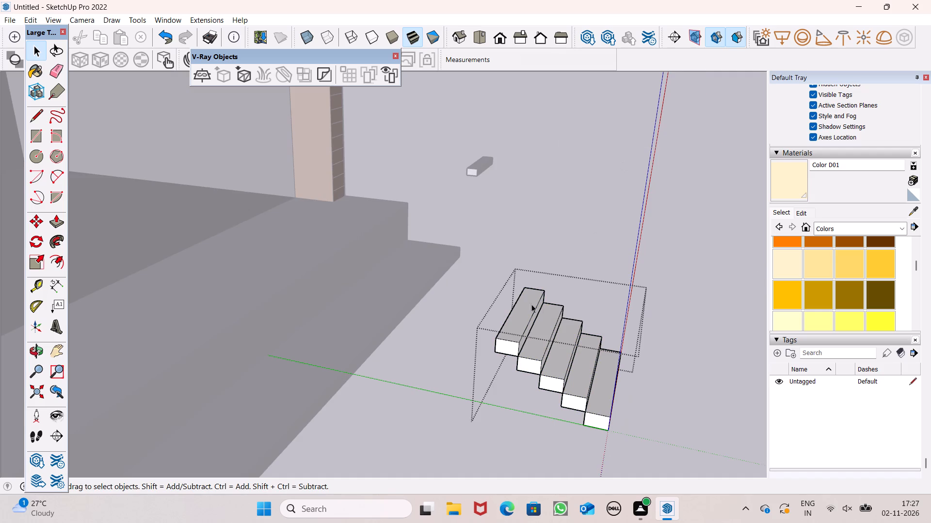
click(531, 303)
right_click(533, 302)
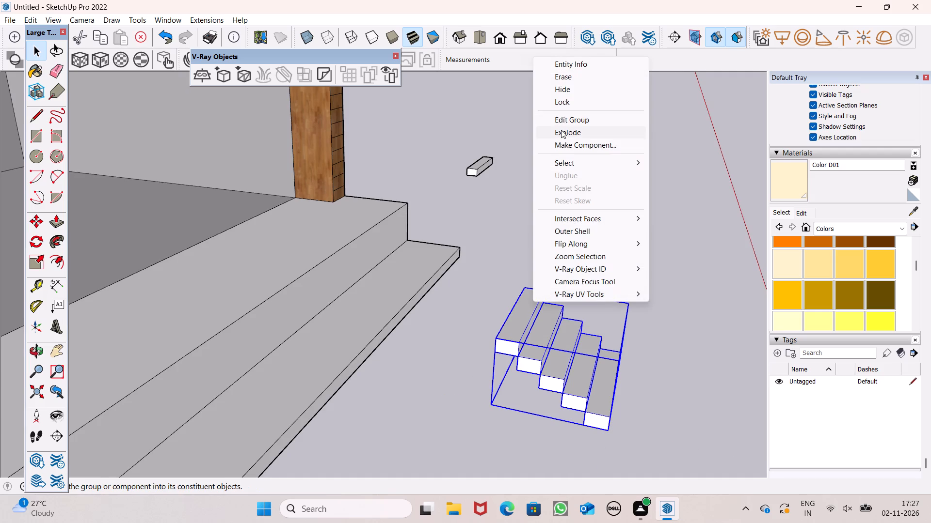
click(561, 130)
click(583, 190)
Delete the top step block of the stair flight.
click(530, 308)
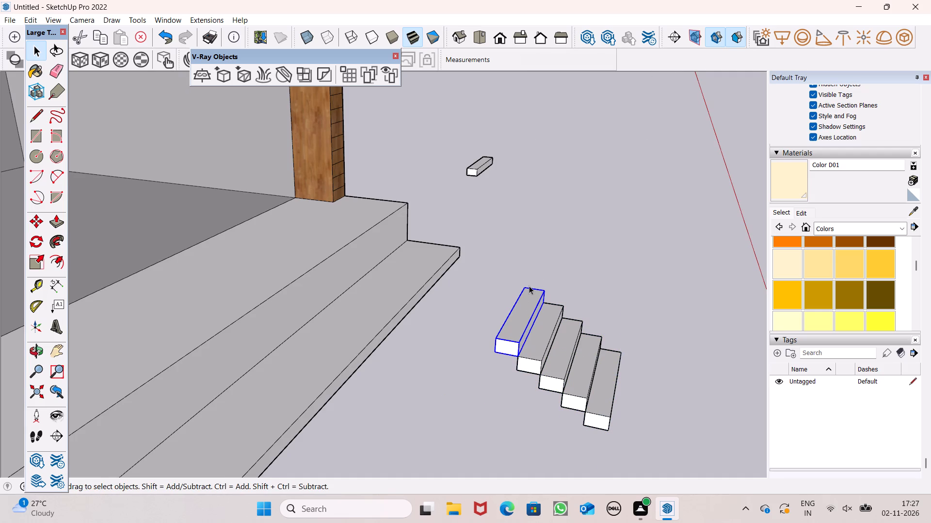
key(BackSpace)
key(Delete)
Group the four remaining step blocks of the stair flight.
click(540, 333)
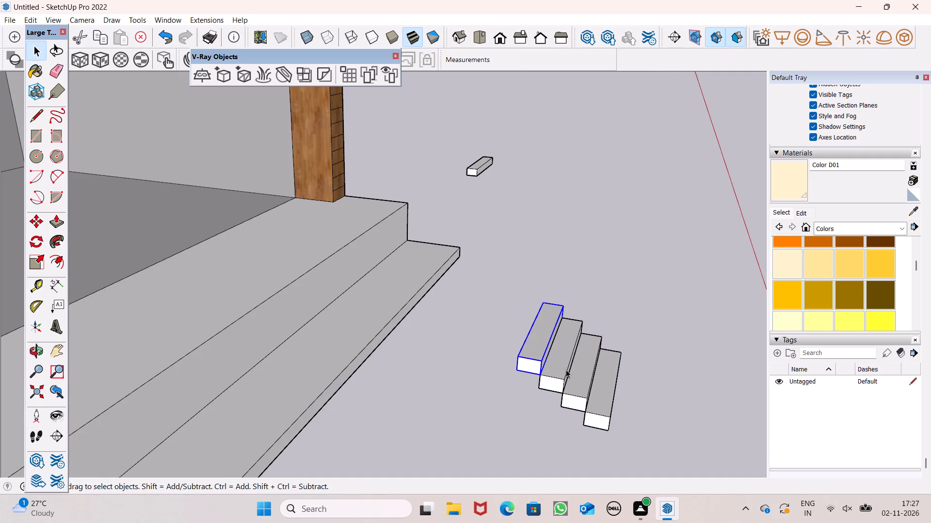
ctrl+click(565, 369)
ctrl+click(575, 384)
ctrl+click(594, 403)
ctrl+right_drag(594, 397, 593, 376)
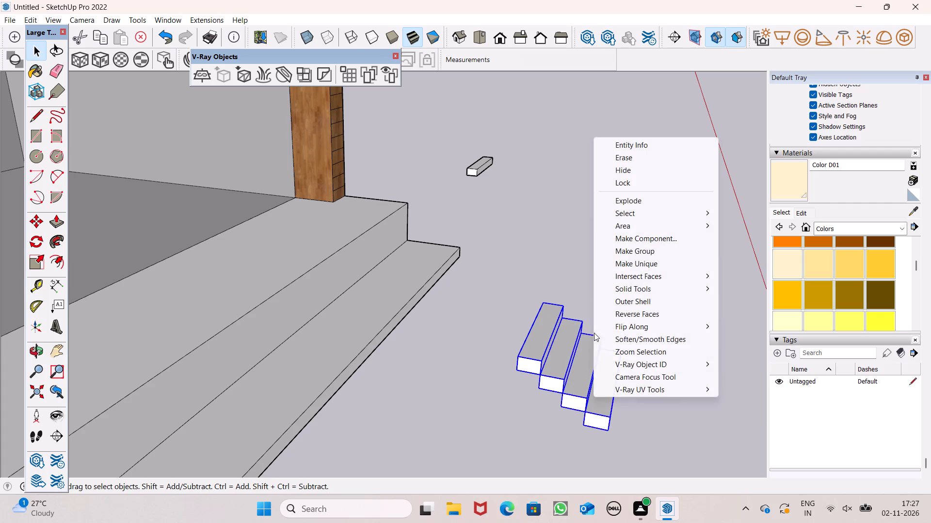
ctrl+click(626, 254)
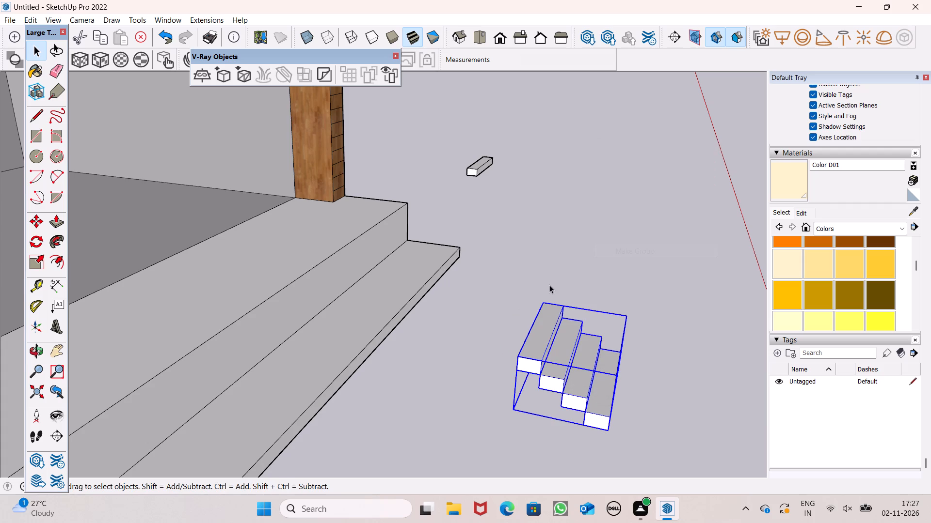
Move the four-step stair group about 14' onto the lower front platform, with its back against the upper platform's front face.
key(m)
key(Return)
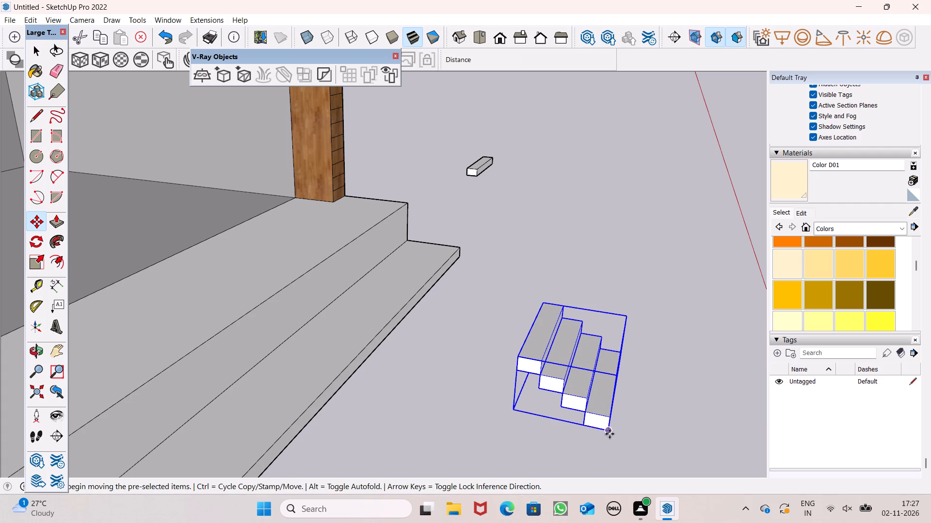
drag(609, 433, 275, 429)
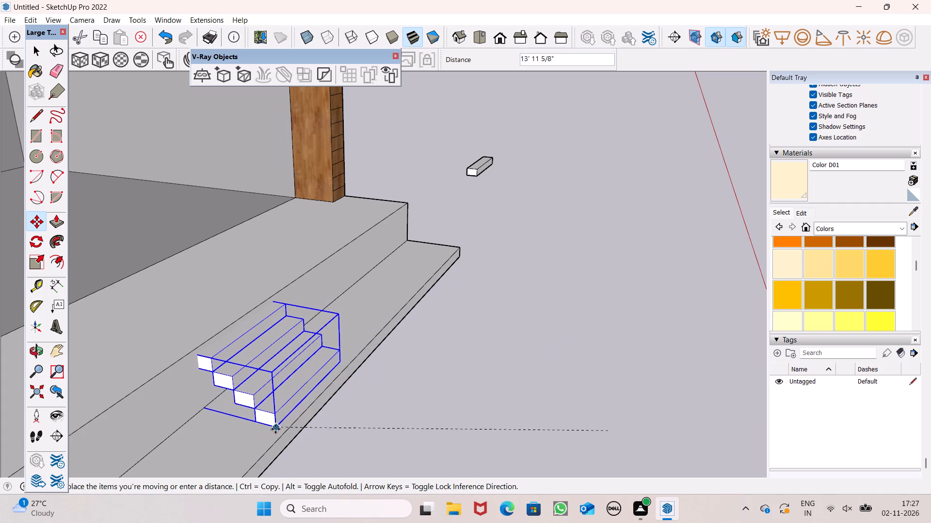
drag(275, 429, 280, 434)
middle_drag(266, 416, 290, 395)
scroll(231, 385, up, 5)
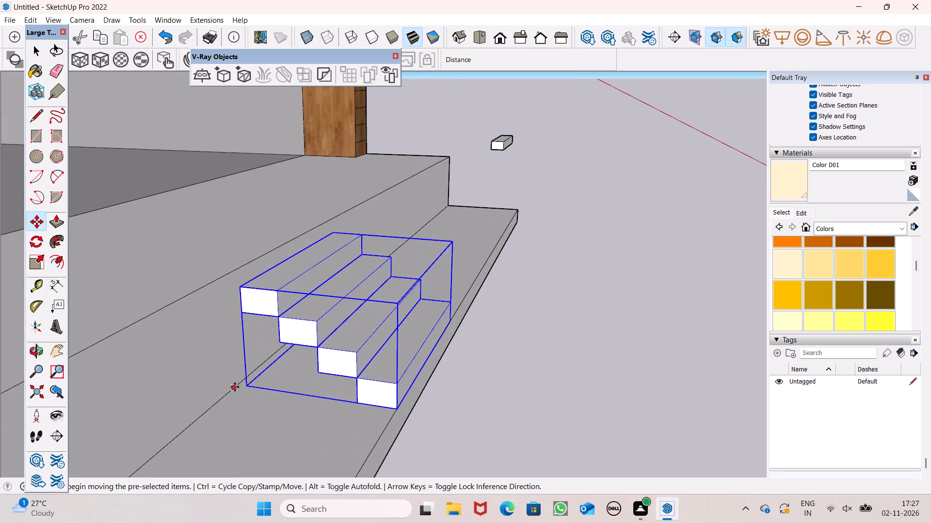
drag(247, 387, 238, 388)
scroll(245, 386, down, 6)
middle_drag(357, 368, 264, 413)
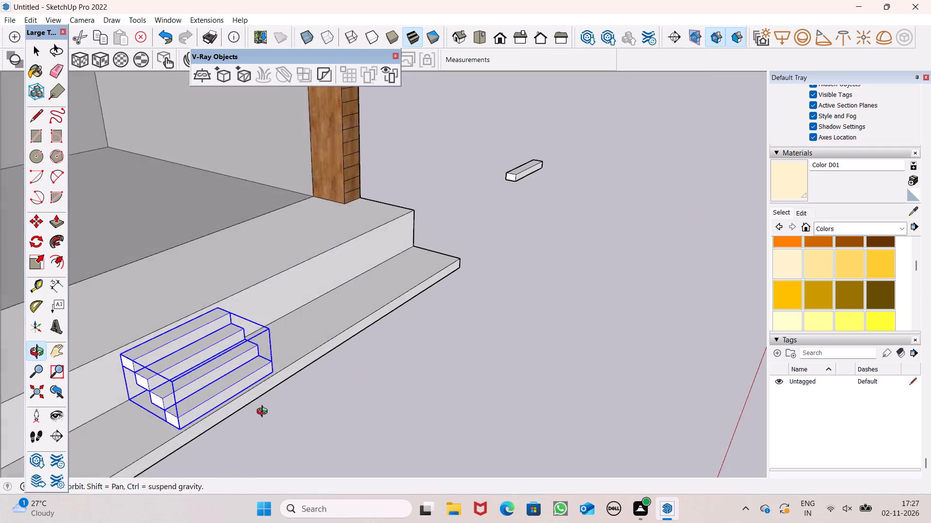
middle_drag(264, 413, 263, 415)
scroll(616, 303, down, 6)
key(space)
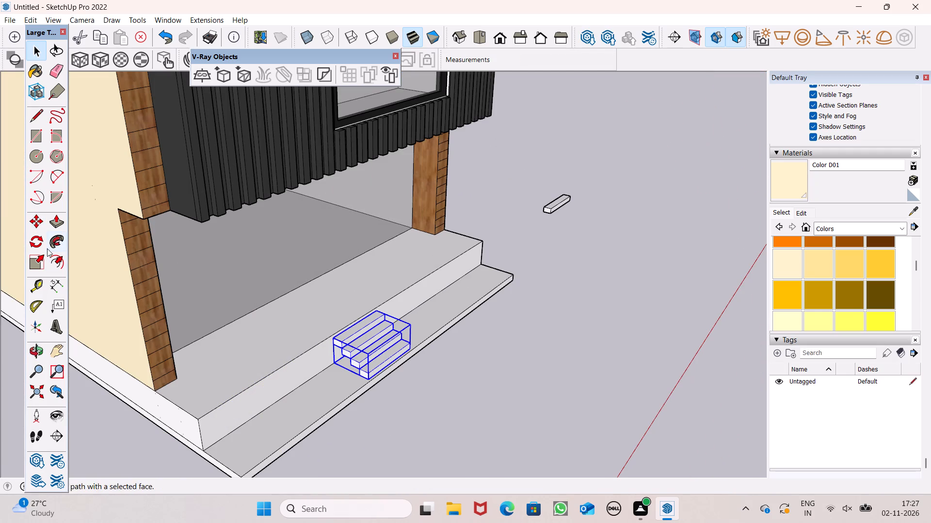
Scale the four-step stair group slightly taller along the blue axis, toward the top of the upper platform.
click(37, 262)
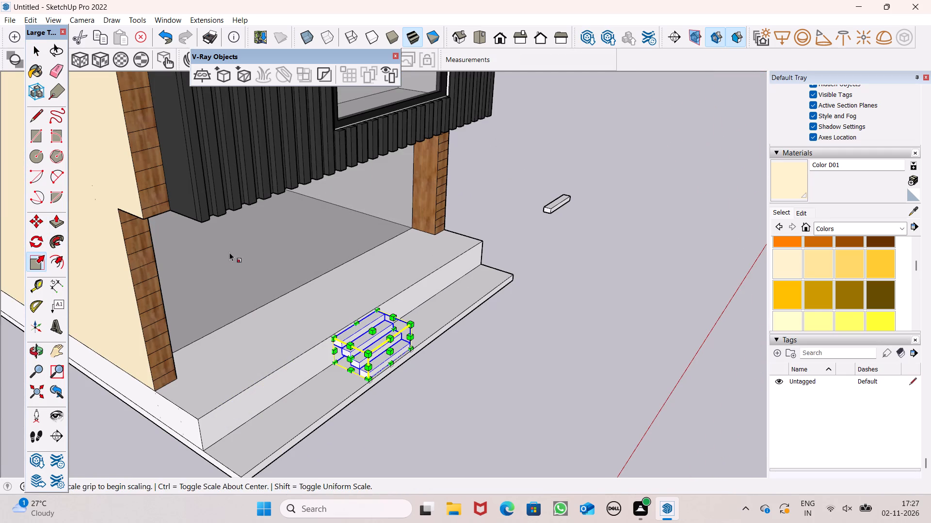
scroll(366, 321, up, 7)
drag(380, 337, 377, 332)
scroll(383, 307, down, 6)
click(561, 362)
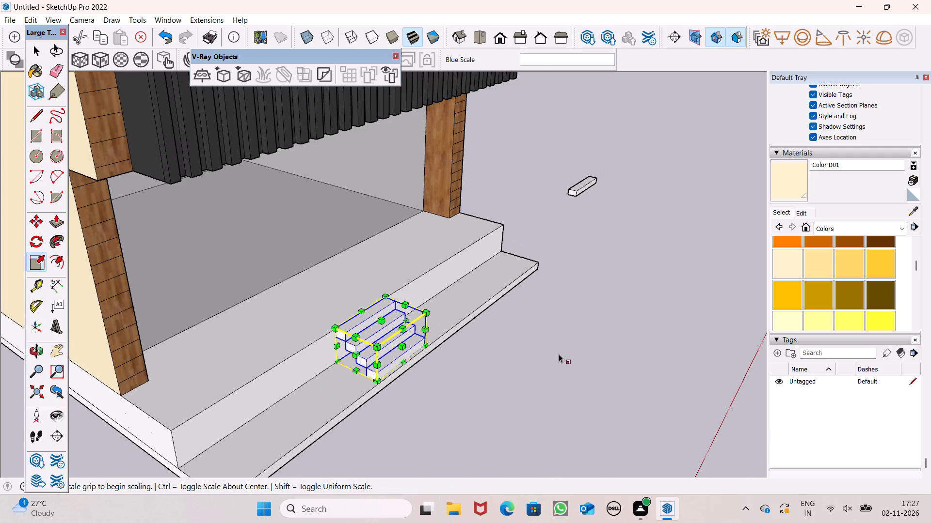
key(space)
scroll(383, 340, down, 1)
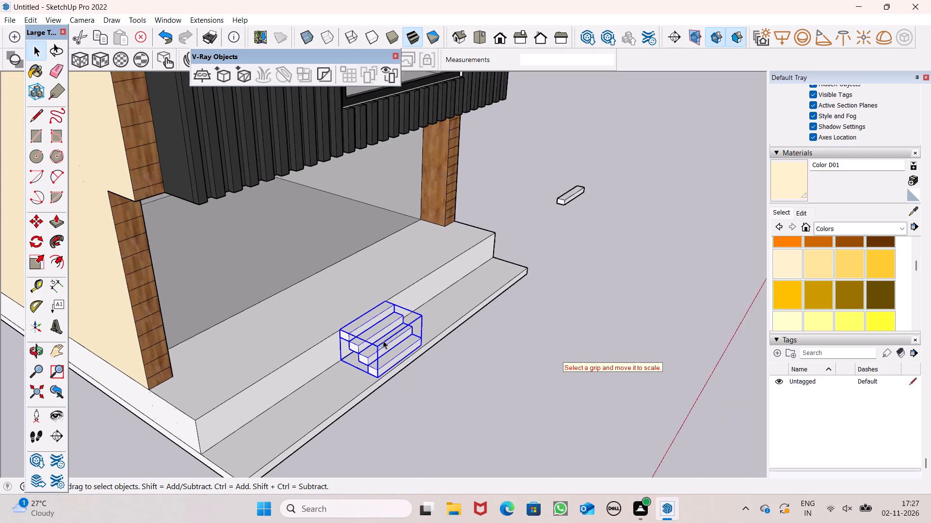
scroll(383, 340, down, 1)
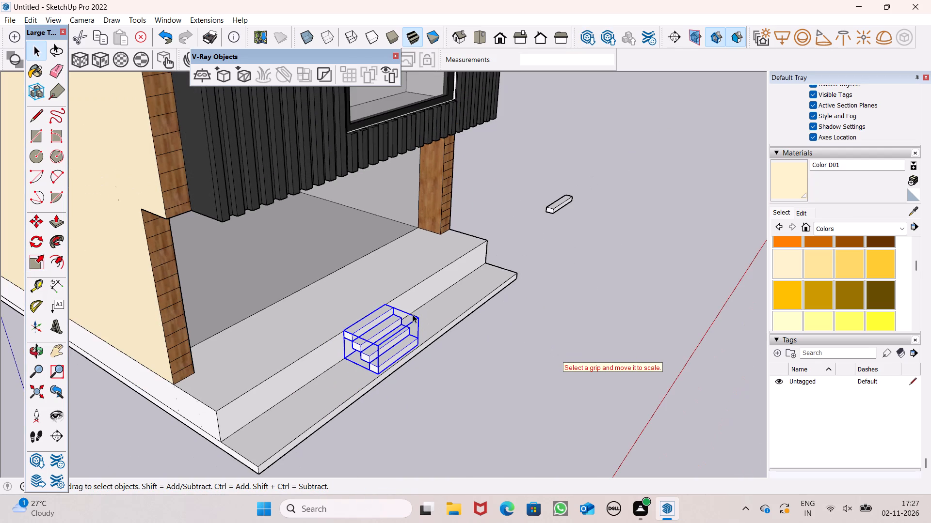
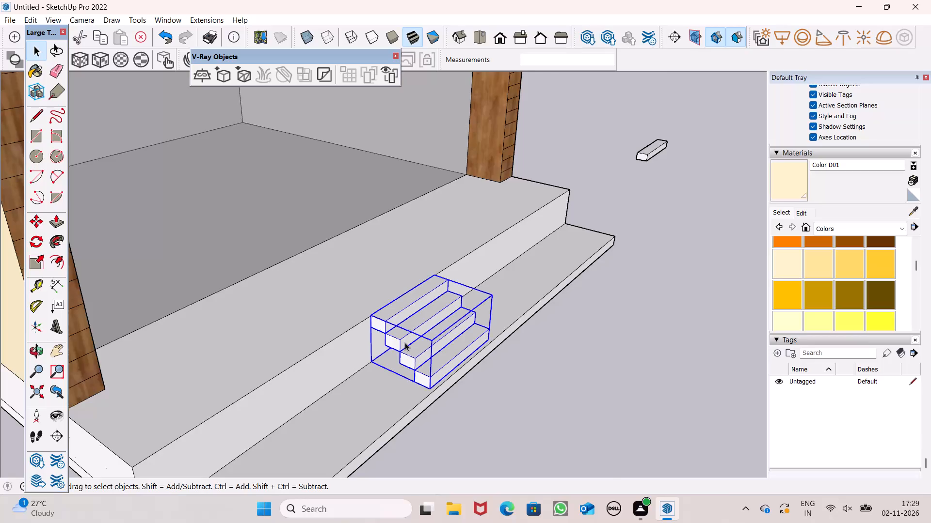
Scale the four-step stair group along the red axis by about 3.40, stretching it to the left end of the platforms.
scroll(440, 328, down, 7)
scroll(0, 324, up, 1)
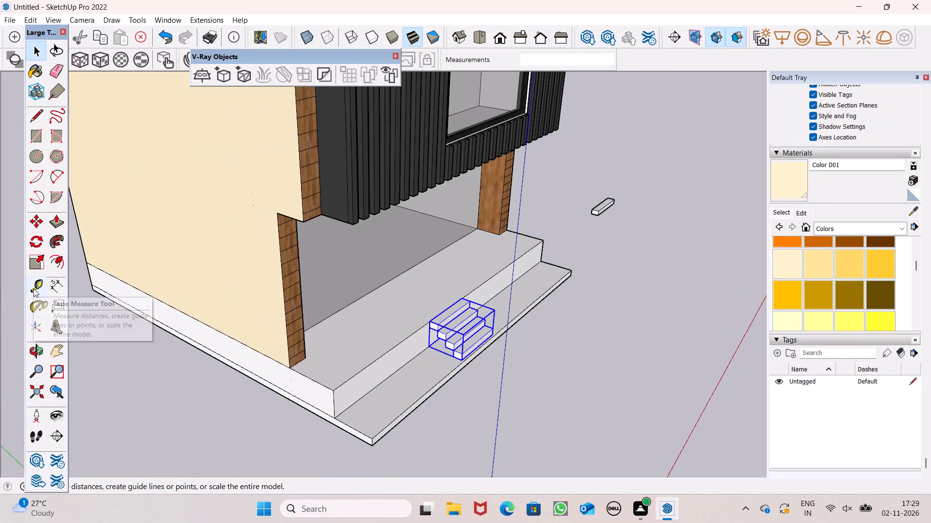
click(34, 259)
scroll(382, 356, up, 1)
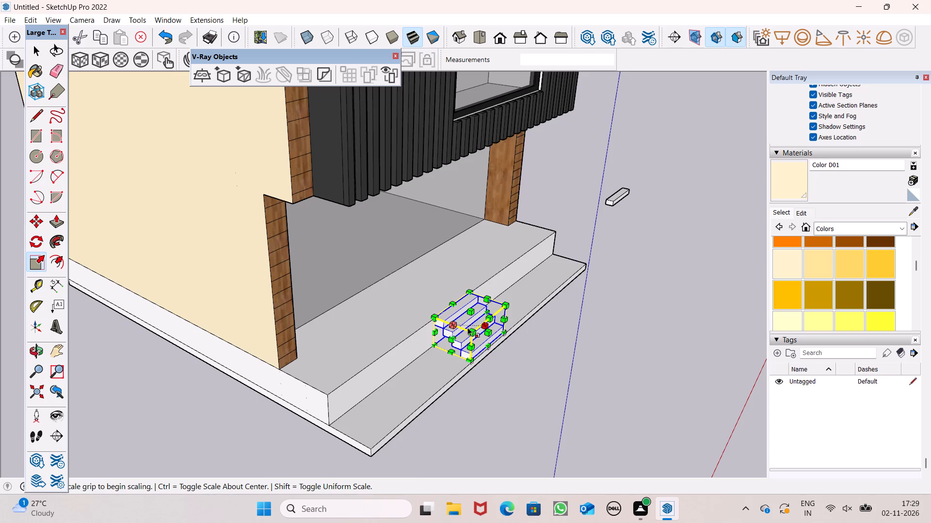
scroll(430, 354, up, 6)
scroll(594, 257, down, 5)
scroll(517, 384, up, 6)
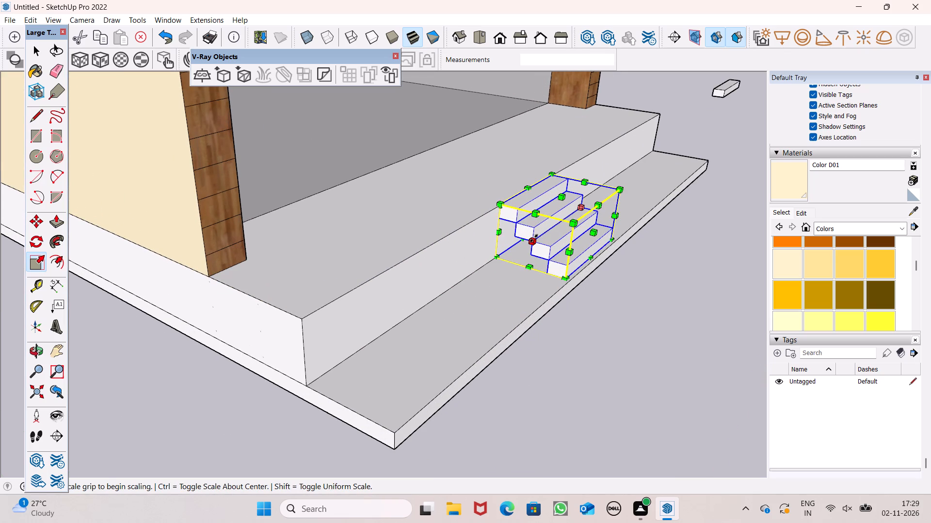
drag(534, 238, 327, 341)
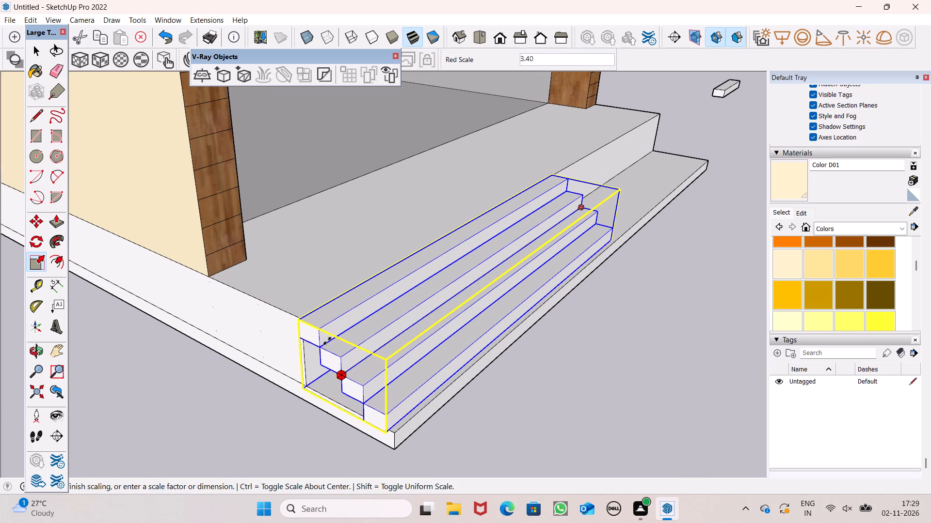
drag(327, 341, 299, 316)
scroll(369, 269, down, 5)
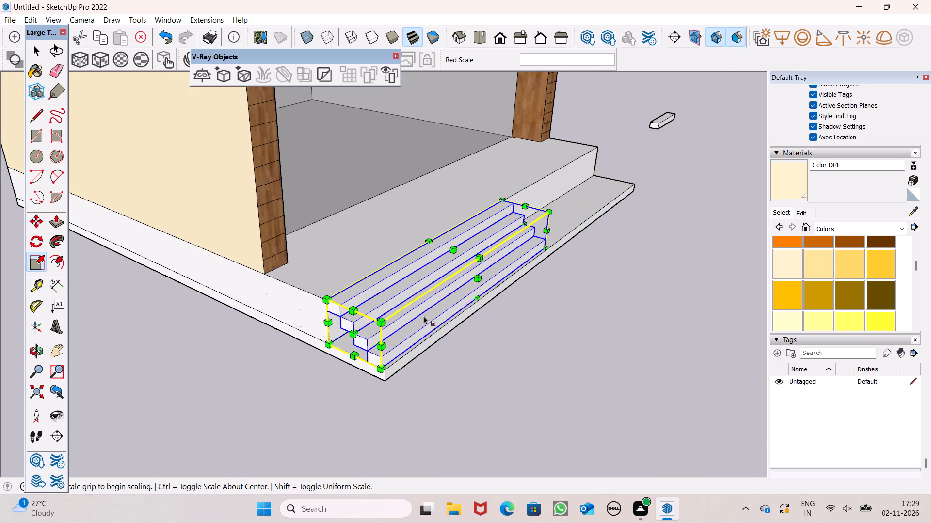
Stretch the free end of the stair group along the red axis most of the way toward the platforms' opposite end.
middle_drag(411, 316, 0, 292)
scroll(377, 357, up, 2)
scroll(250, 305, down, 1)
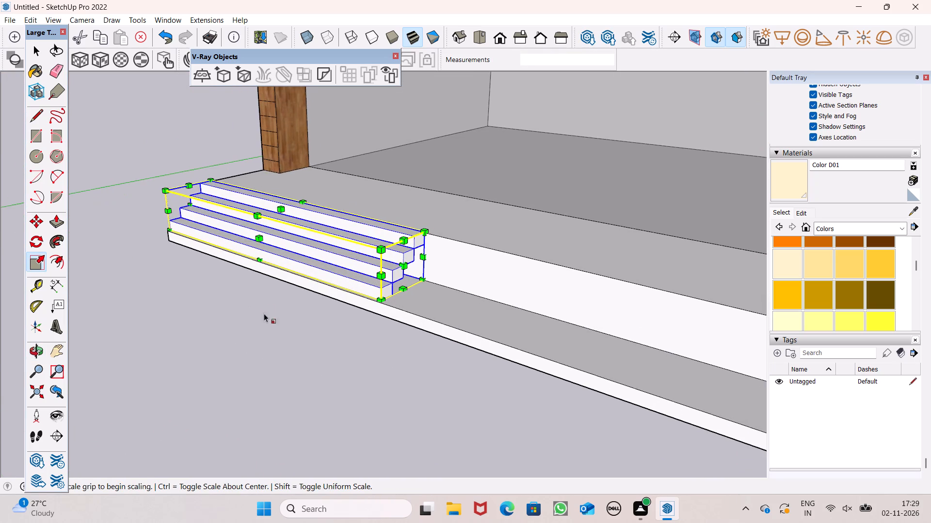
scroll(387, 323, up, 5)
scroll(312, 264, down, 6)
scroll(376, 264, up, 5)
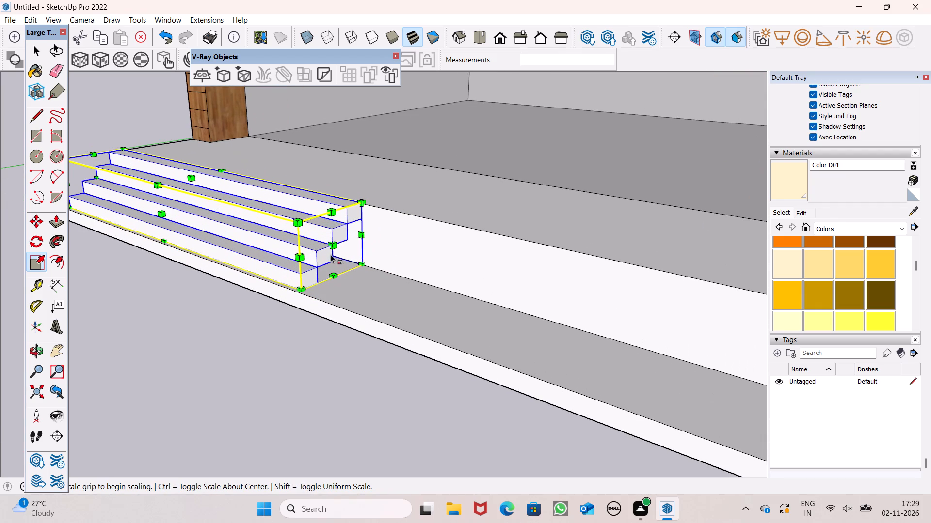
drag(327, 240, 742, 379)
scroll(297, 285, down, 5)
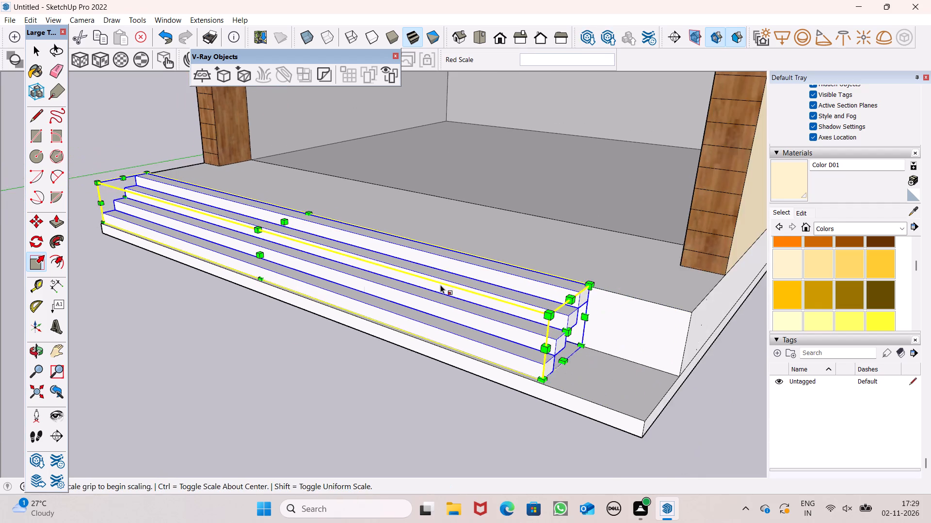
Scale the stair group along the red axis by about 1.13 so it spans to the upper platform's far corner.
scroll(512, 283, up, 5)
scroll(449, 278, down, 4)
scroll(562, 294, up, 6)
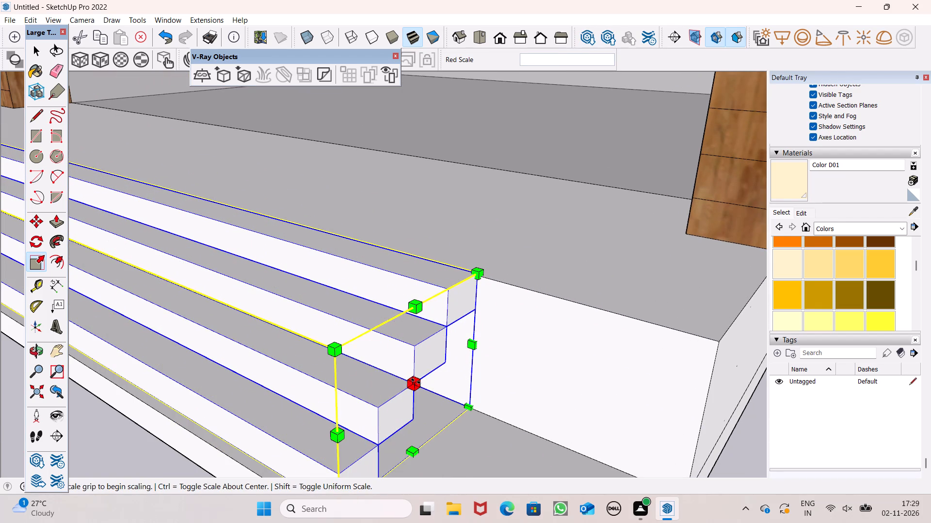
drag(417, 382, 714, 363)
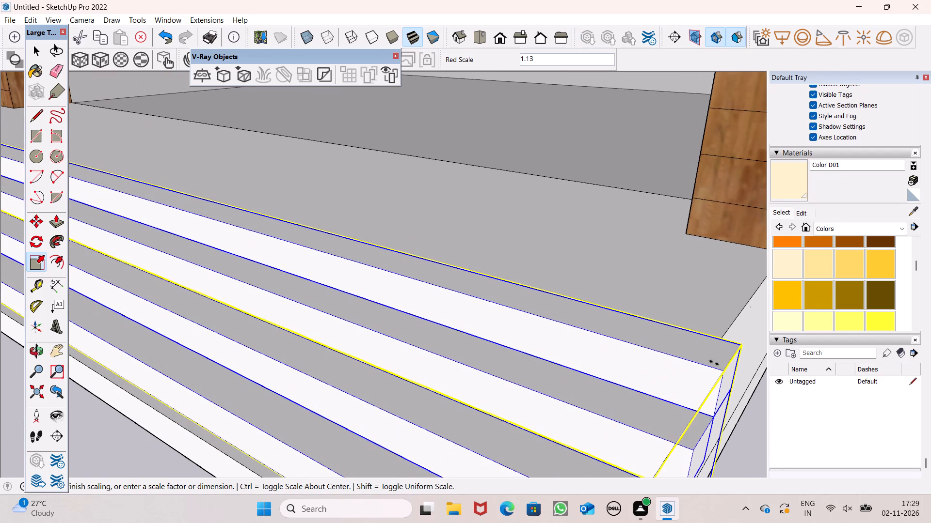
drag(714, 363, 710, 359)
drag(713, 346, 705, 346)
scroll(587, 285, down, 6)
scroll(700, 335, up, 6)
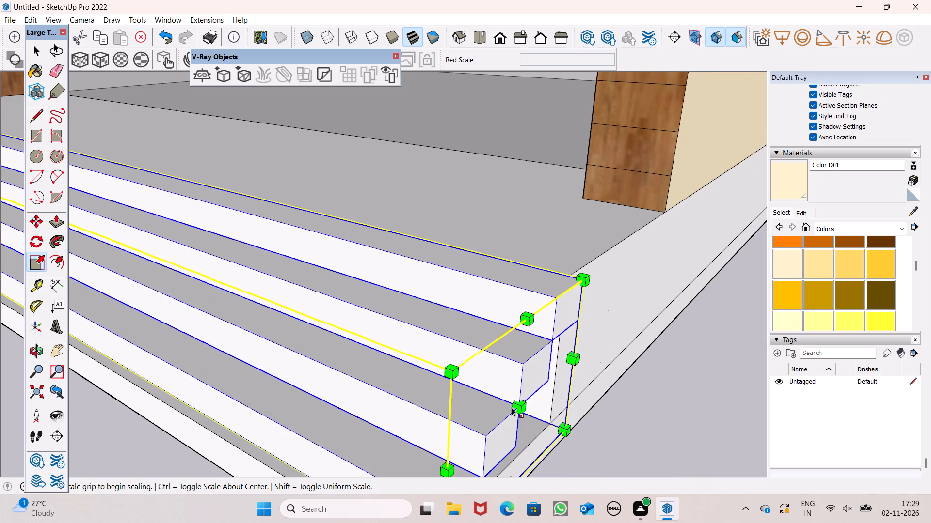
Trim the stair group's overhanging end by small red-axis scalings until it sits nearly flush with the upper platform's side face.
drag(516, 411, 508, 407)
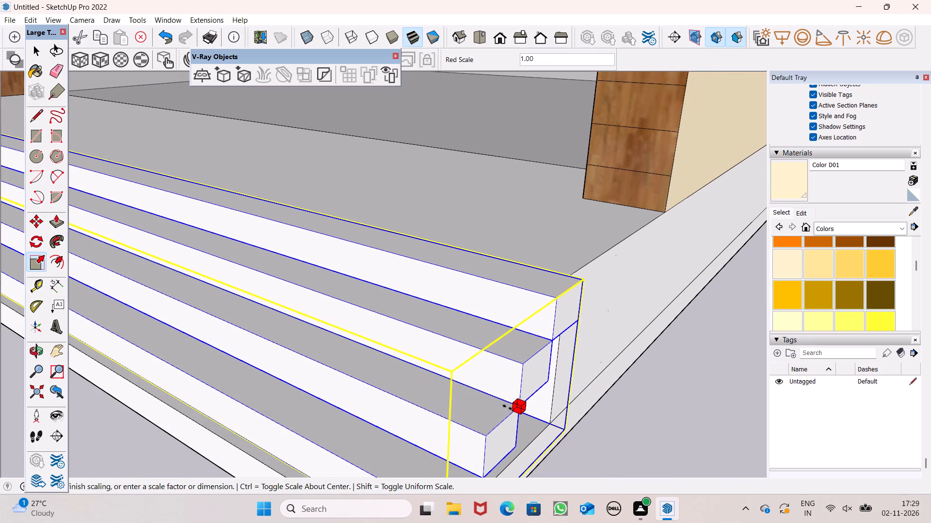
drag(508, 407, 507, 407)
middle_drag(633, 335, 557, 357)
scroll(537, 324, down, 4)
scroll(446, 395, up, 2)
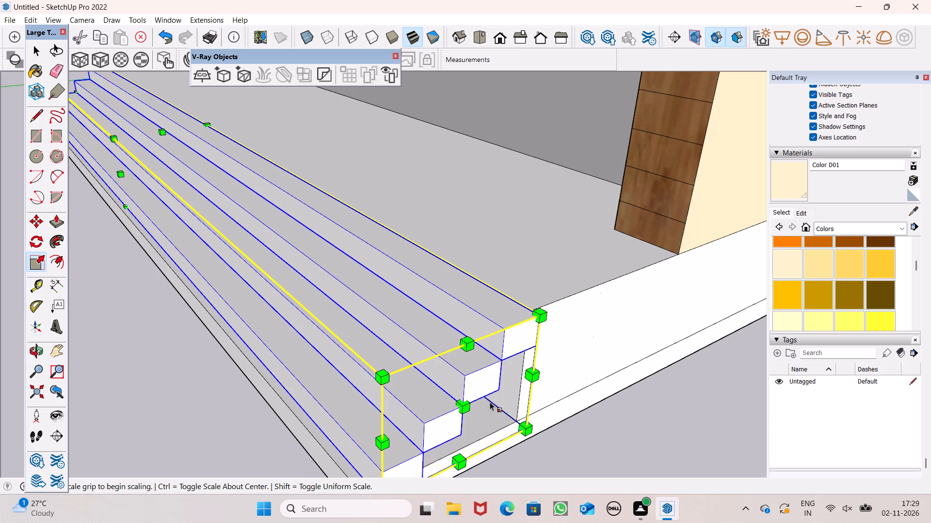
drag(463, 407, 458, 407)
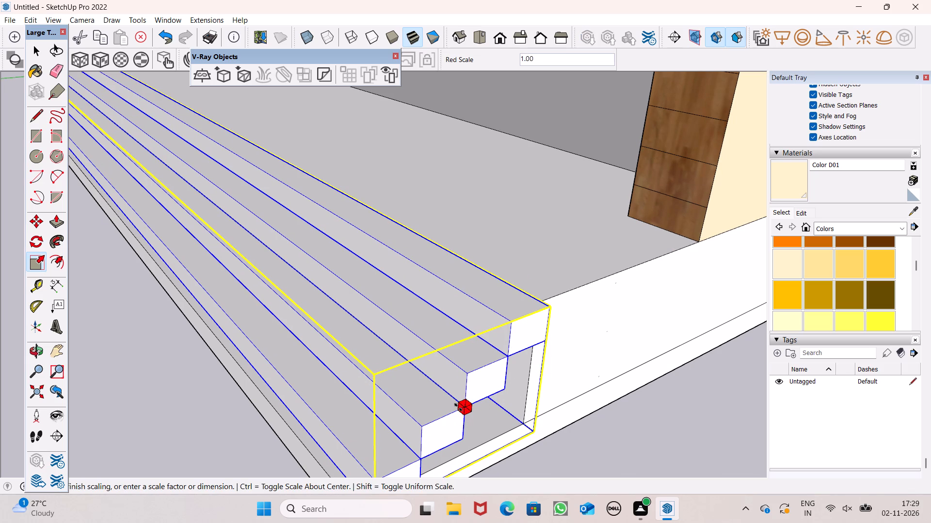
drag(458, 407, 451, 405)
scroll(554, 298, up, 3)
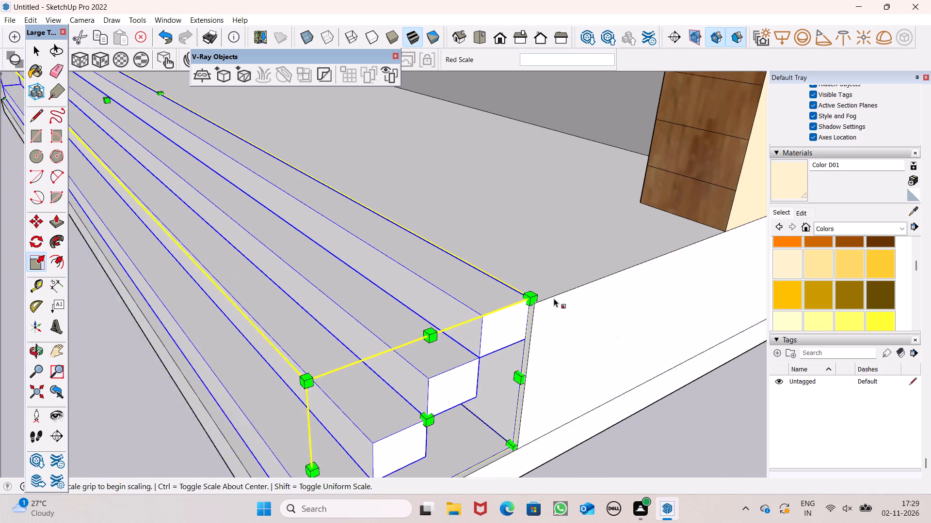
scroll(554, 298, up, 3)
scroll(493, 303, up, 7)
scroll(508, 303, down, 6)
scroll(438, 345, down, 4)
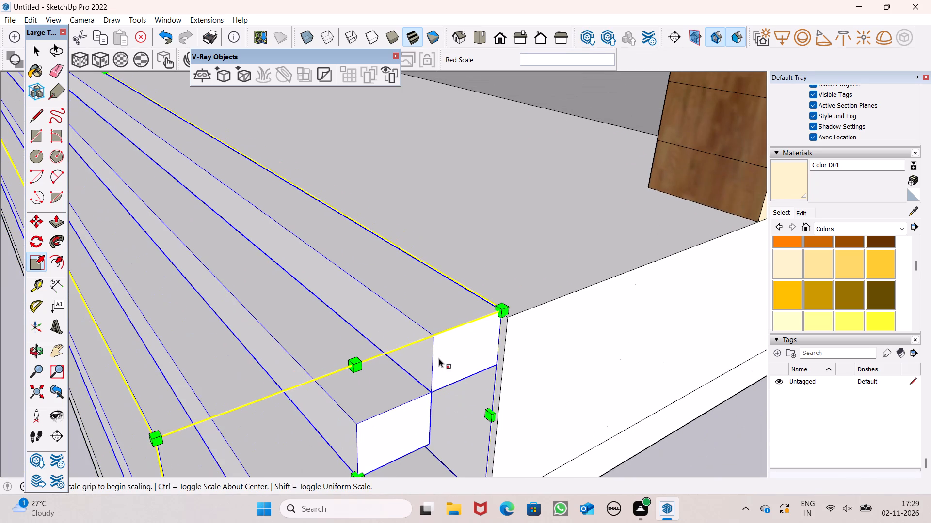
drag(369, 463, 374, 471)
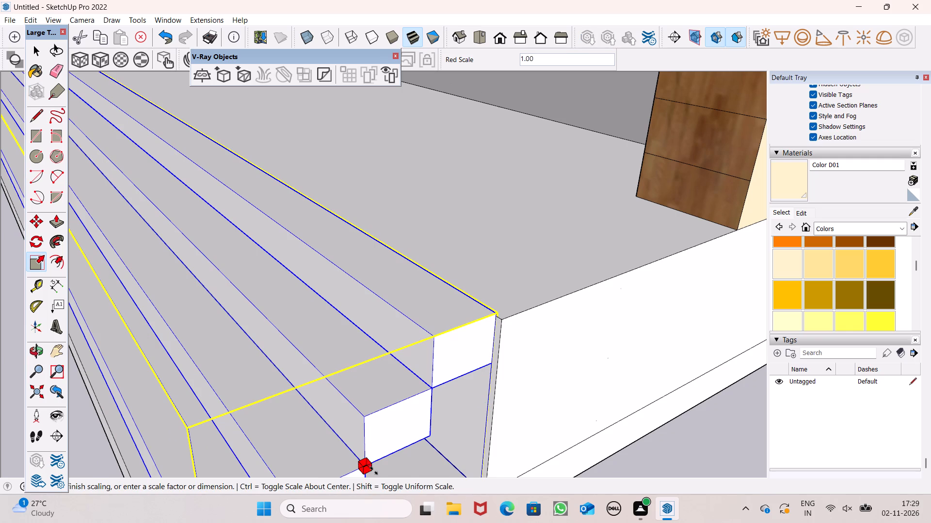
drag(374, 471, 374, 472)
scroll(469, 334, down, 9)
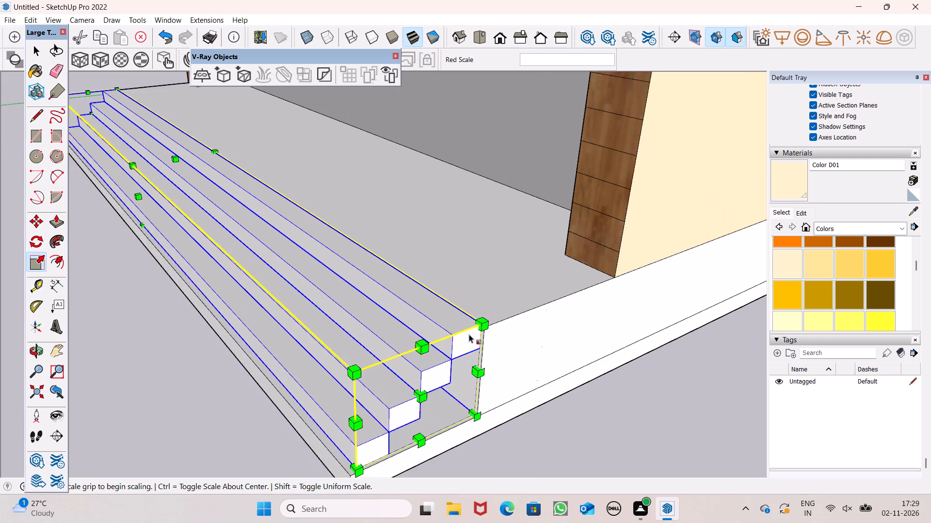
scroll(470, 331, down, 5)
middle_drag(478, 389, 478, 399)
key(space)
click(500, 419)
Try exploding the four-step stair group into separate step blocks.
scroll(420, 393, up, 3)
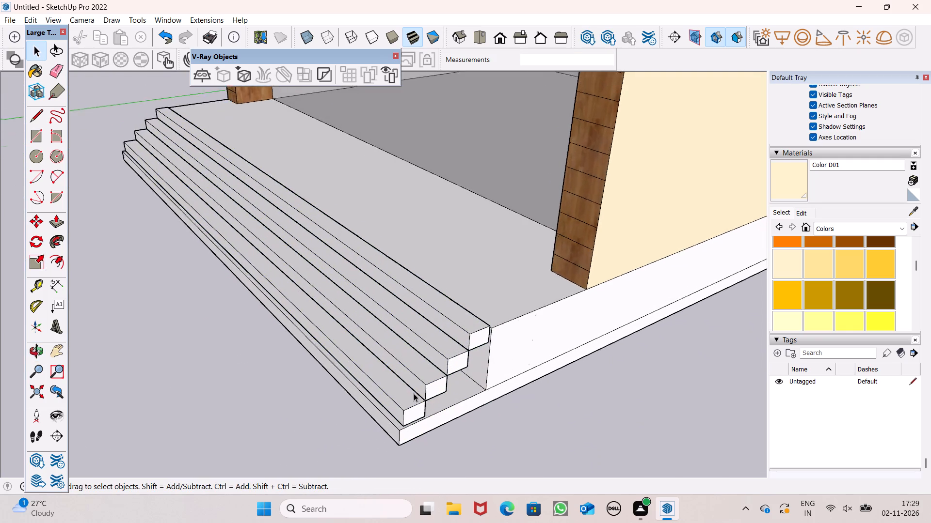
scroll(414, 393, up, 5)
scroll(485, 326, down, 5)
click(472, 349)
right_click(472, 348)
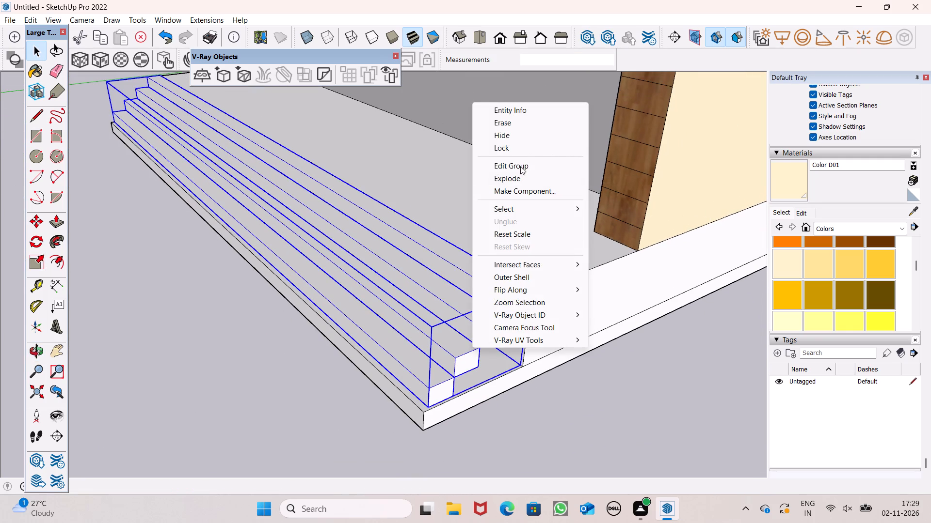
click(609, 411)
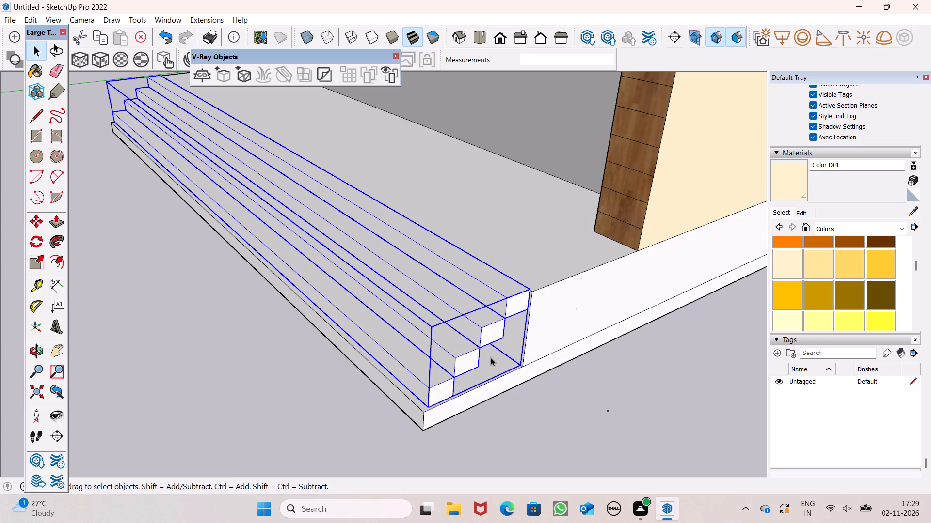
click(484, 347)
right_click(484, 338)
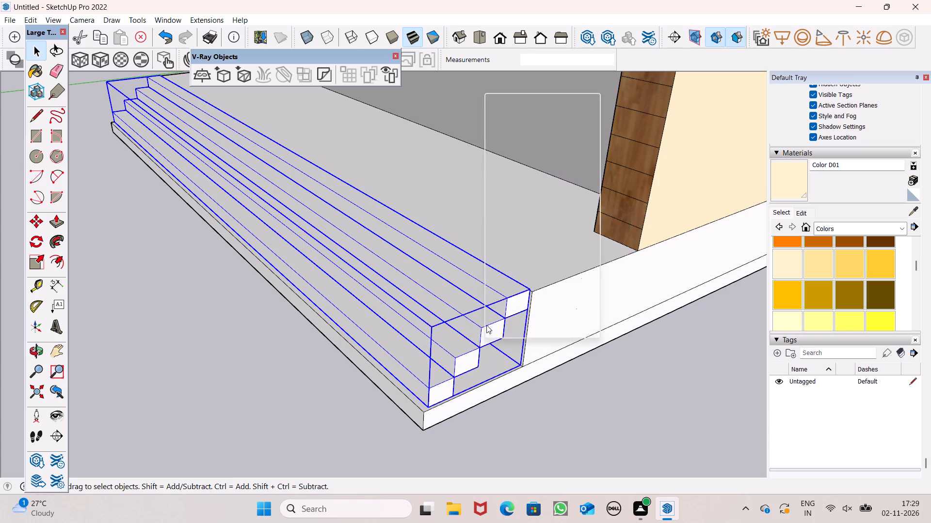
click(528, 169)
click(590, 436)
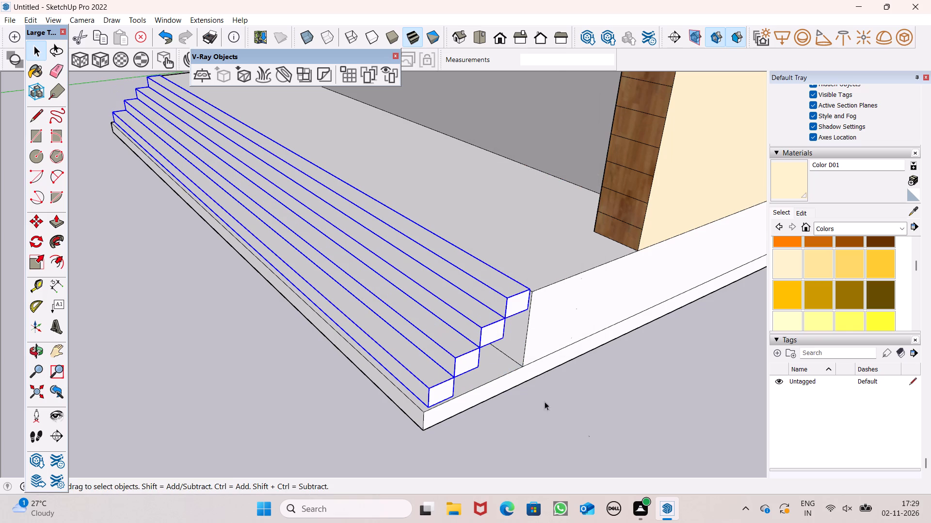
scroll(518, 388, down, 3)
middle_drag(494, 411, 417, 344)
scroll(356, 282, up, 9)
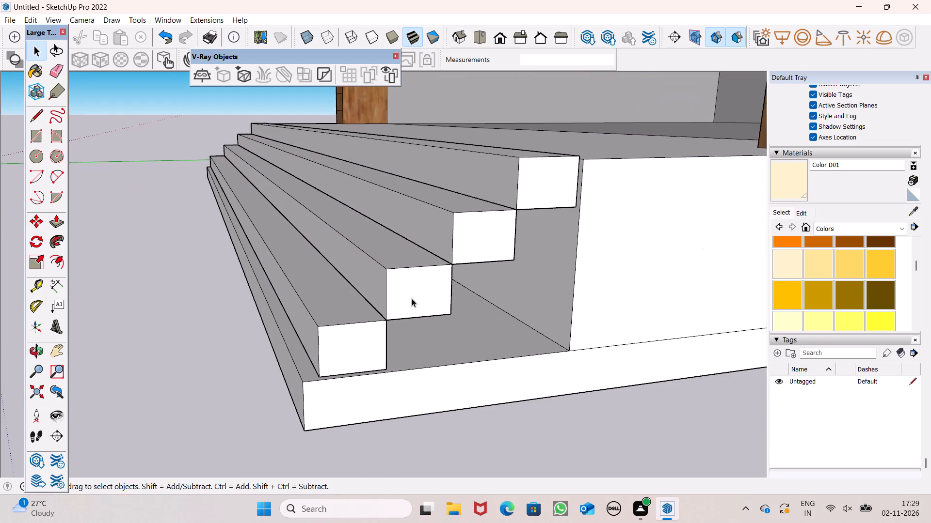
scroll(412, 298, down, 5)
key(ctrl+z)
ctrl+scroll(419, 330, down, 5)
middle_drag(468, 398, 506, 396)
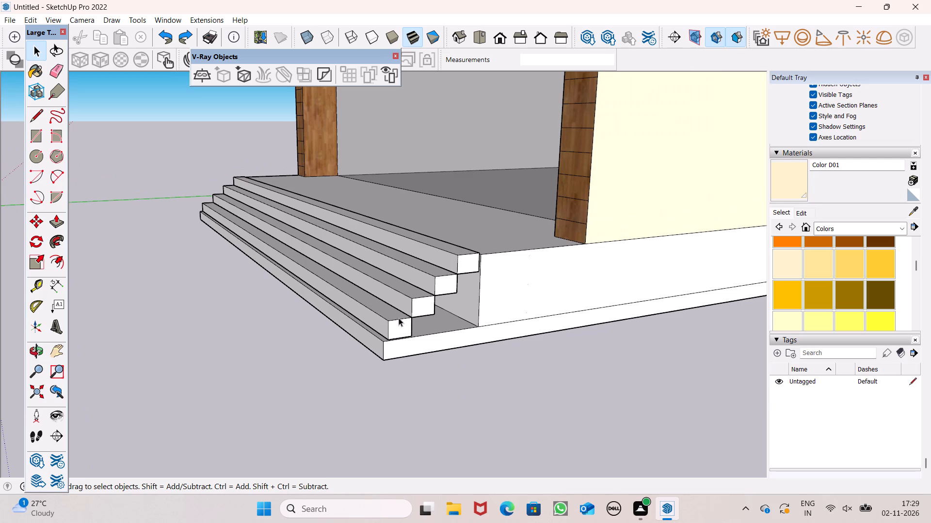
Extend the lower front platform forward beyond the stair by about 5' 11/16" with Push/Pull.
click(399, 318)
scroll(412, 319, down, 4)
middle_drag(411, 347, 551, 392)
scroll(585, 341, down, 6)
click(498, 385)
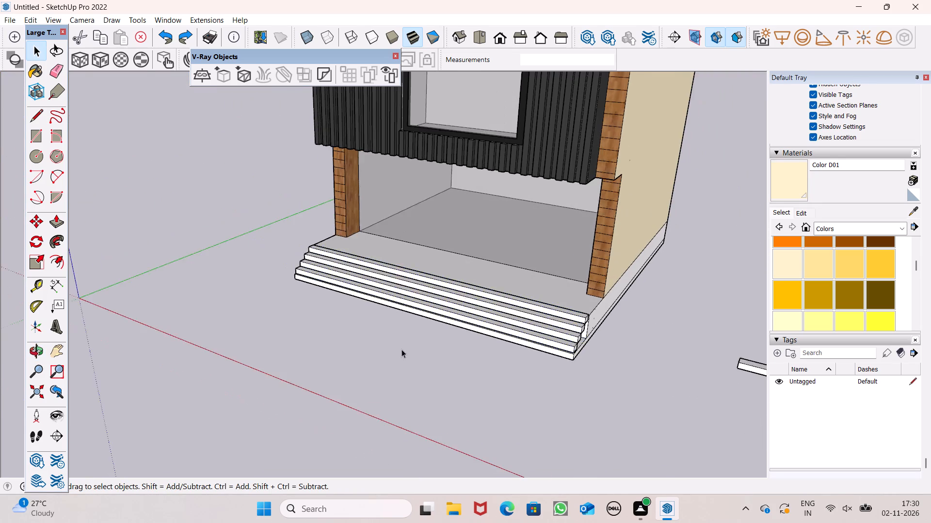
scroll(401, 349, down, 3)
middle_drag(355, 377, 644, 388)
scroll(377, 338, up, 7)
scroll(337, 331, down, 6)
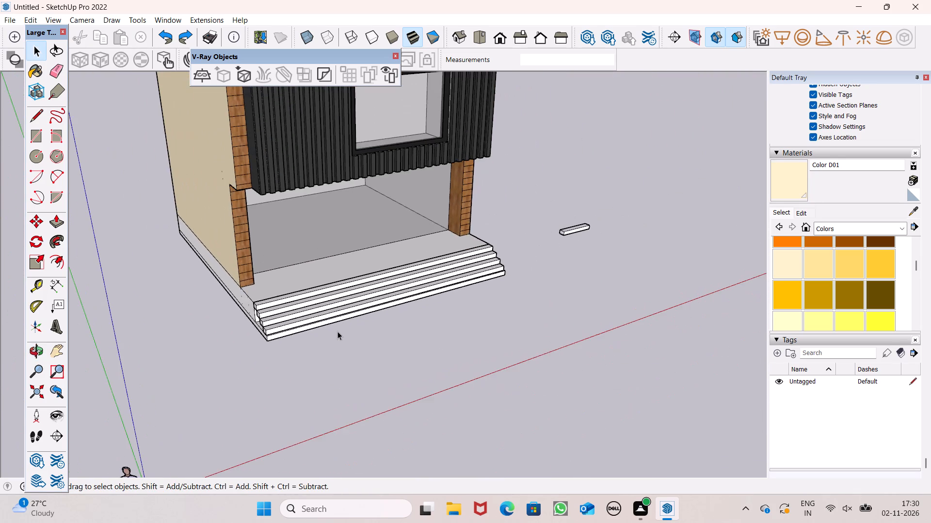
middle_drag(338, 335, 498, 305)
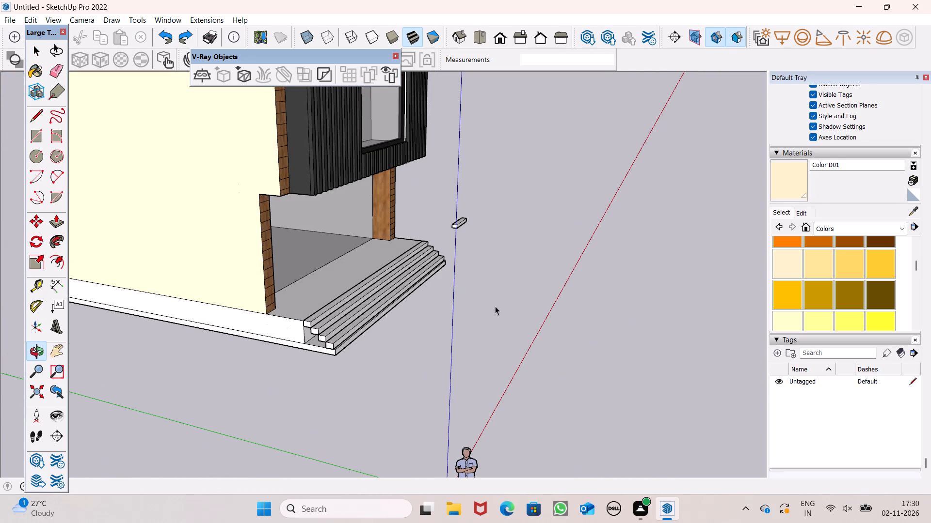
click(58, 222)
scroll(326, 314, up, 4)
drag(361, 355, 417, 374)
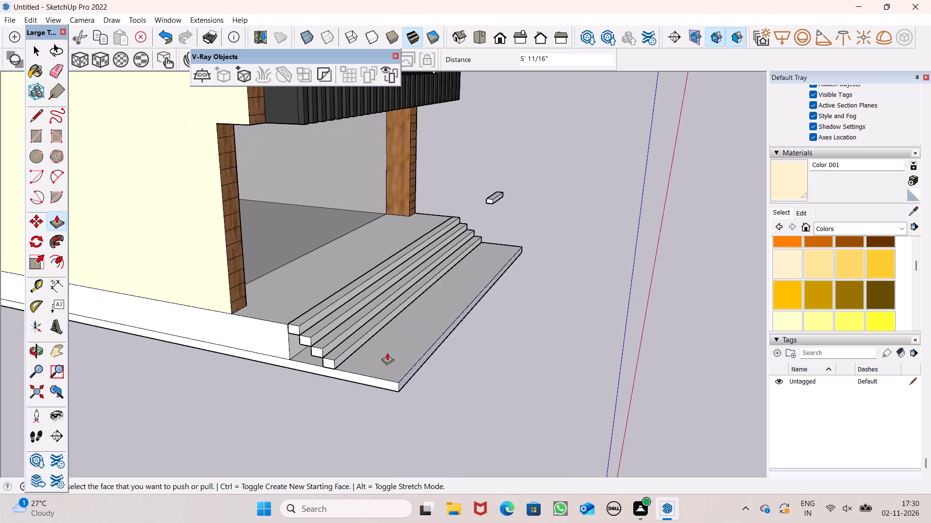
Push the underside of the lower platform slab up by about 4 13/16" to make it thinner.
scroll(387, 353, down, 5)
middle_drag(317, 368, 294, 180)
scroll(294, 180, up, 1)
click(384, 299)
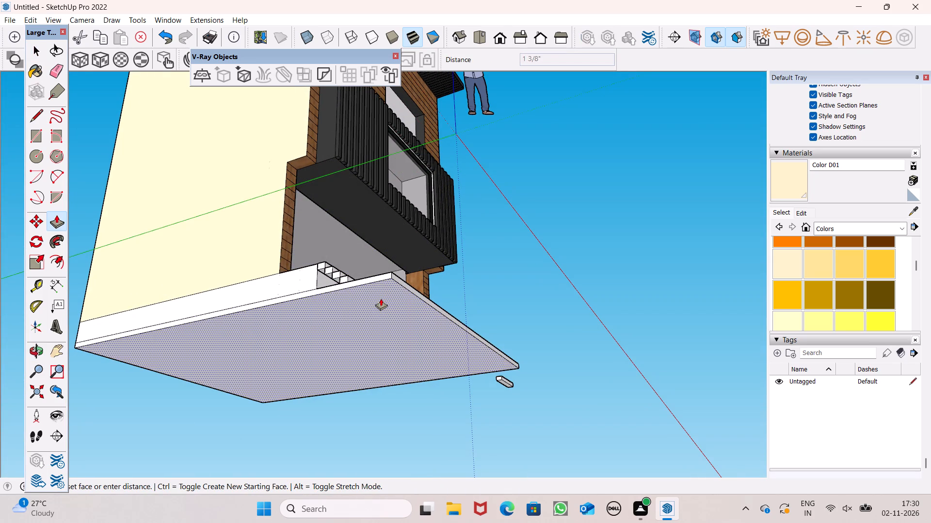
middle_drag(381, 311, 450, 441)
Push the lower platform's front face partway back toward the stair, leaving a narrower strip in front of the bottom step.
scroll(488, 424, up, 4)
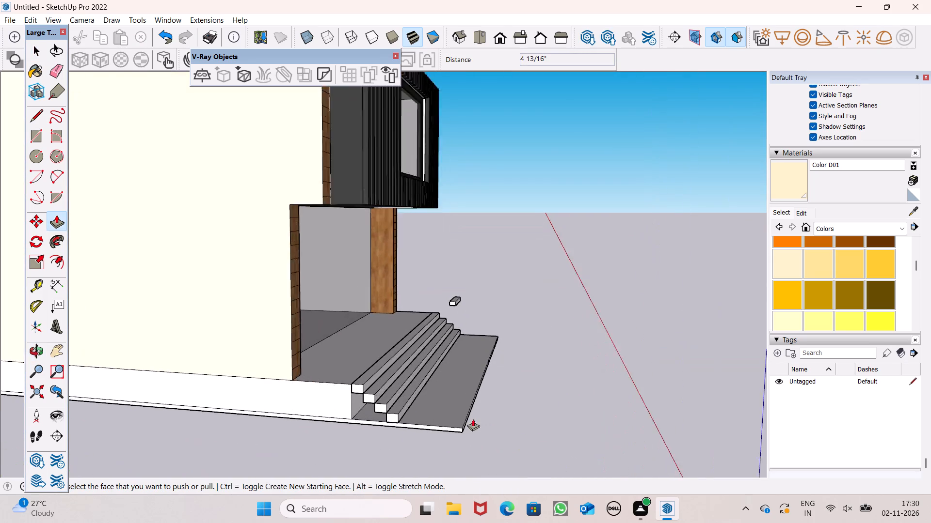
scroll(473, 419, up, 3)
drag(460, 432, 404, 432)
key(space)
Push the lower platform's front face back about 3' 3/4" so it sits flush with the bottom step's front.
scroll(479, 337, down, 4)
middle_drag(504, 347, 504, 358)
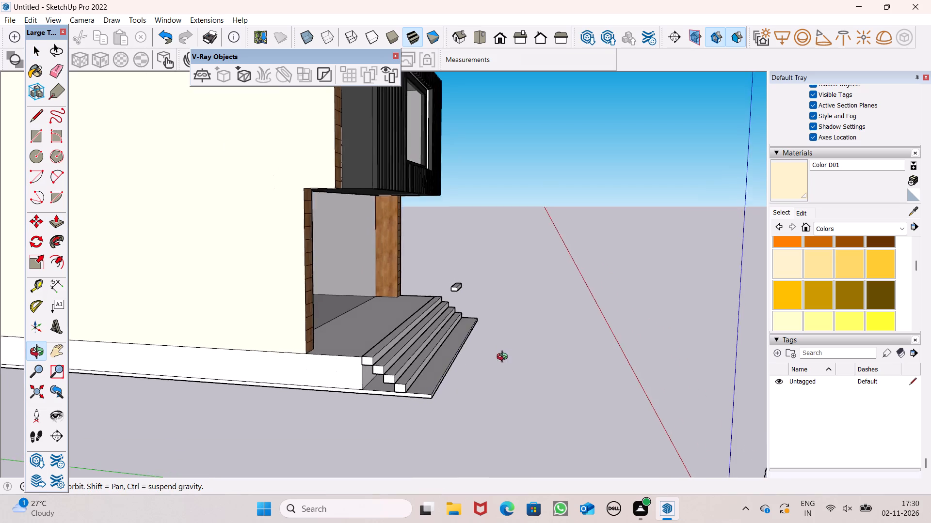
middle_drag(504, 358, 329, 426)
scroll(329, 426, up, 1)
scroll(543, 324, down, 6)
scroll(381, 385, up, 6)
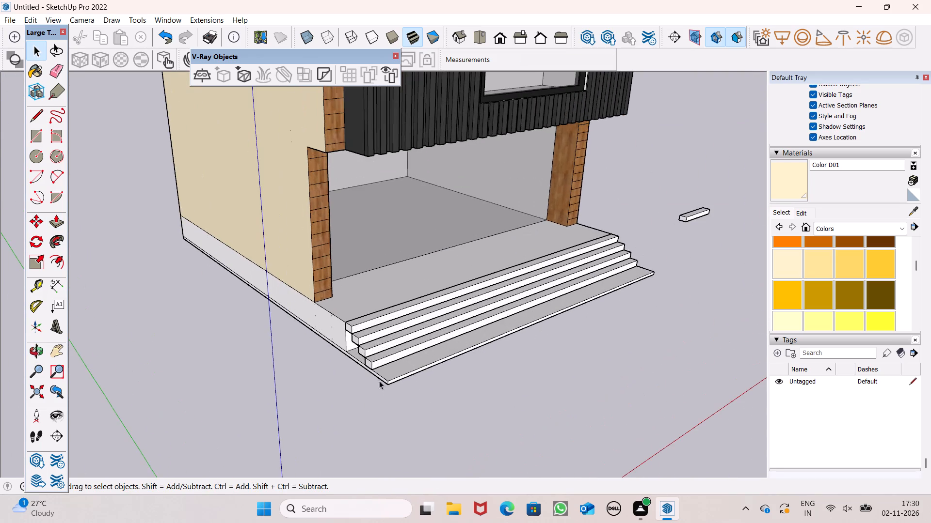
scroll(296, 369, up, 2)
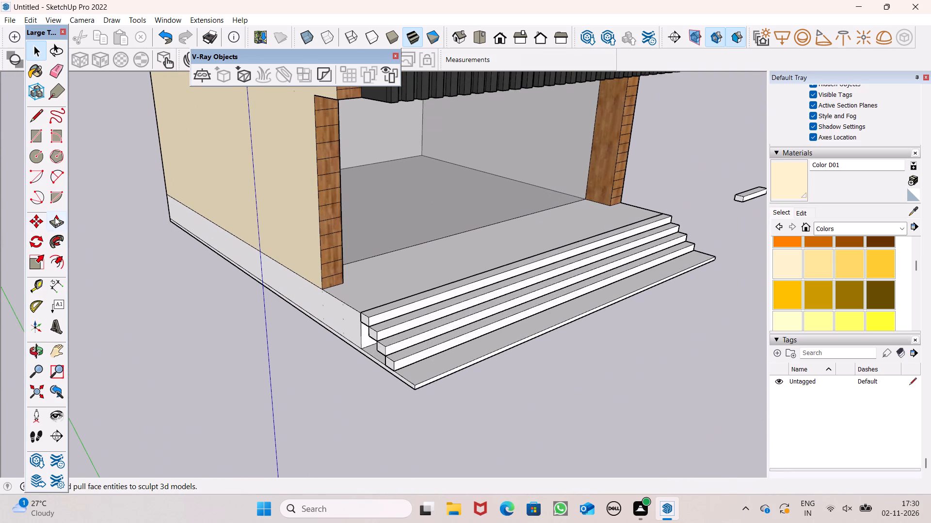
click(55, 215)
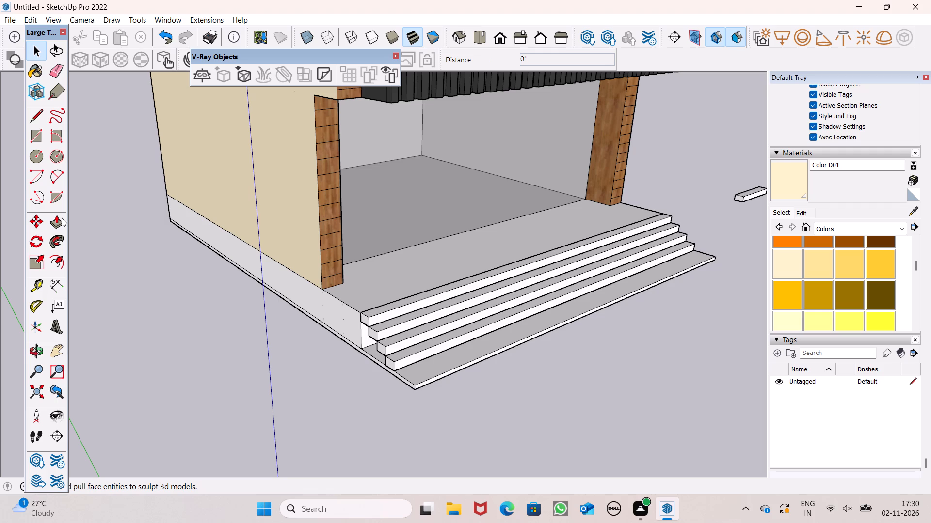
scroll(478, 392, up, 7)
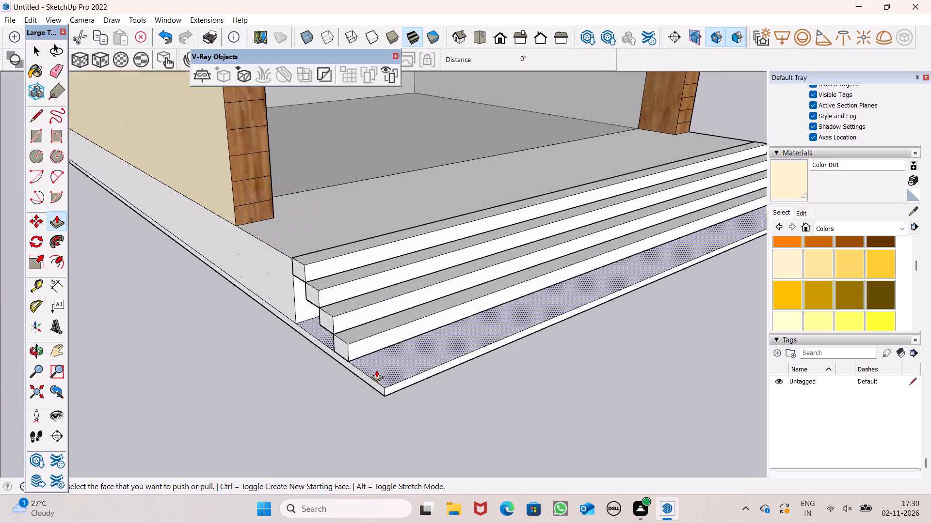
scroll(330, 374, up, 5)
drag(454, 398, 356, 338)
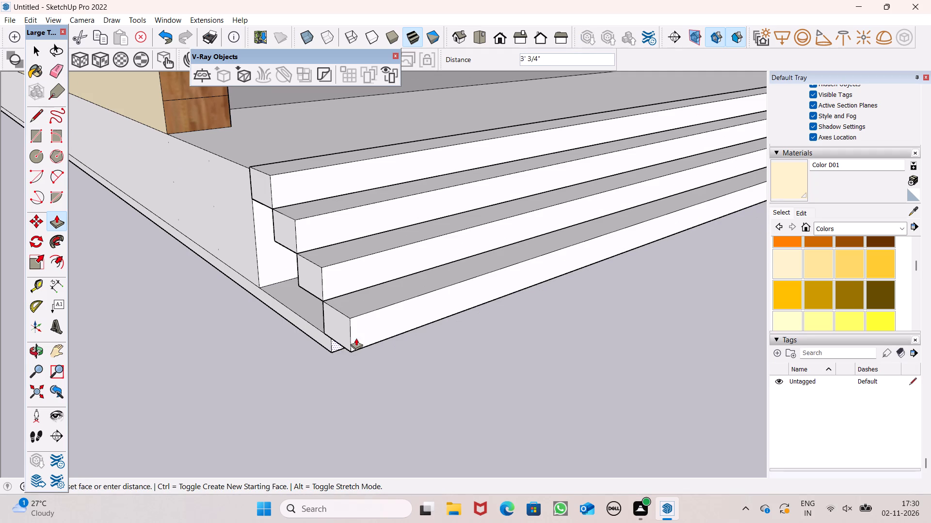
drag(356, 338, 350, 349)
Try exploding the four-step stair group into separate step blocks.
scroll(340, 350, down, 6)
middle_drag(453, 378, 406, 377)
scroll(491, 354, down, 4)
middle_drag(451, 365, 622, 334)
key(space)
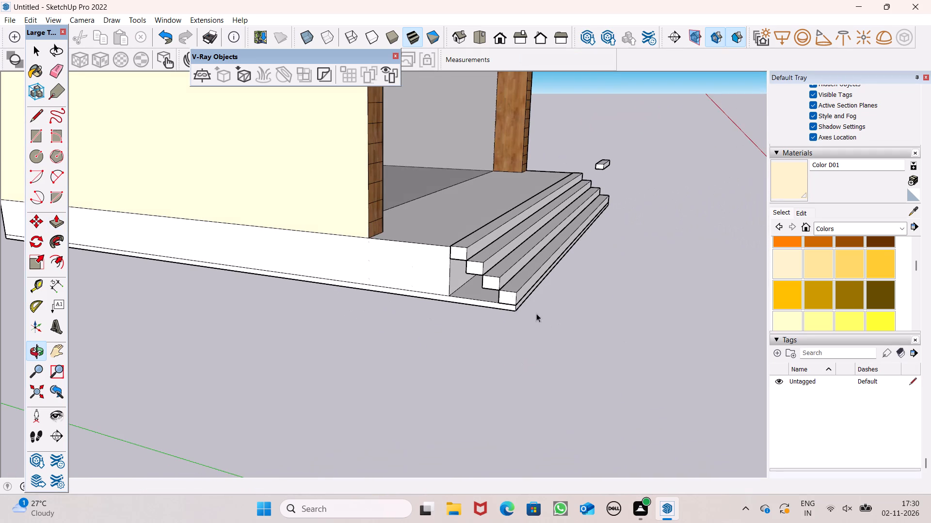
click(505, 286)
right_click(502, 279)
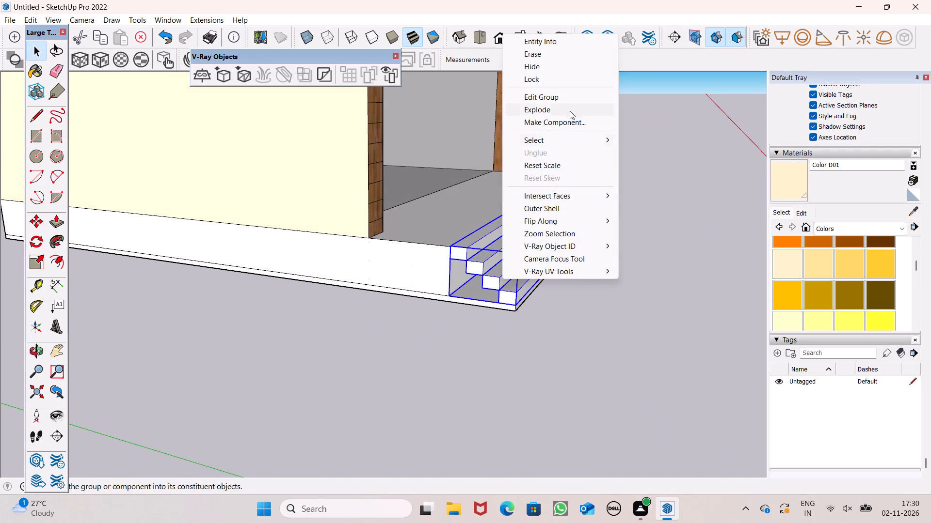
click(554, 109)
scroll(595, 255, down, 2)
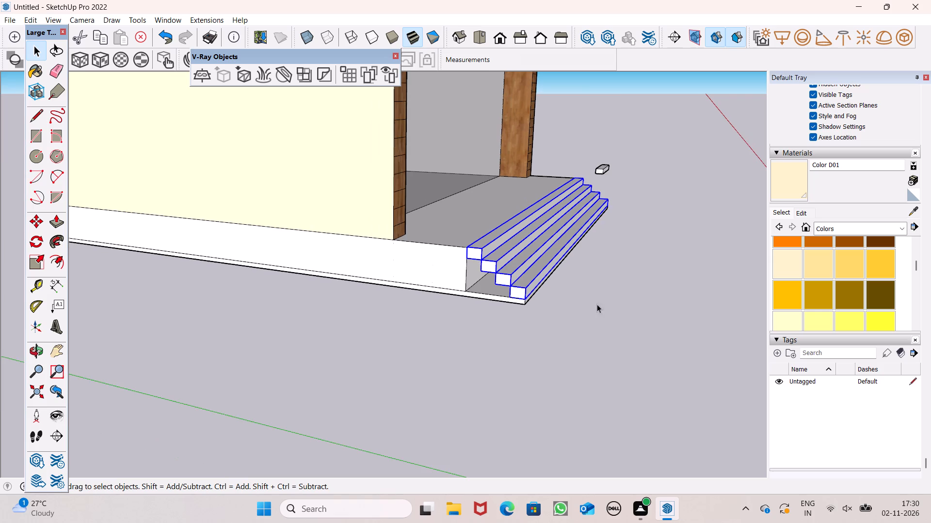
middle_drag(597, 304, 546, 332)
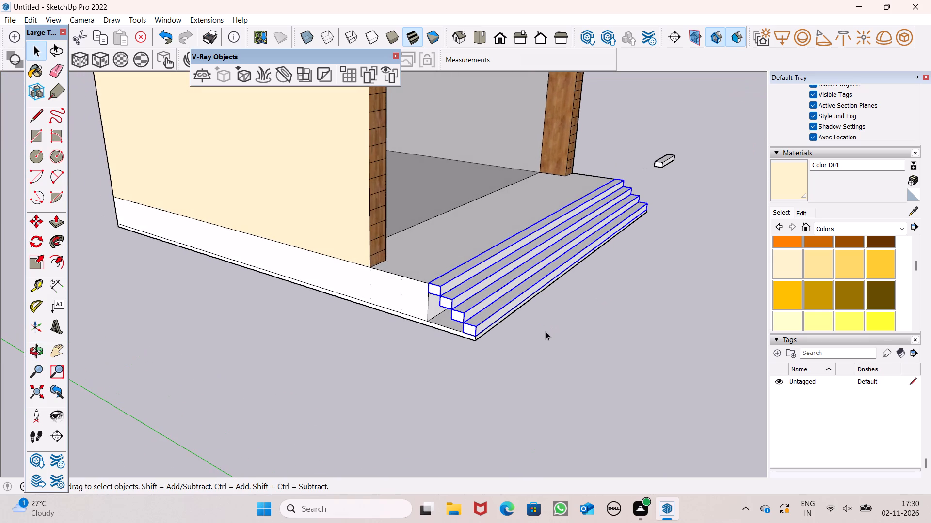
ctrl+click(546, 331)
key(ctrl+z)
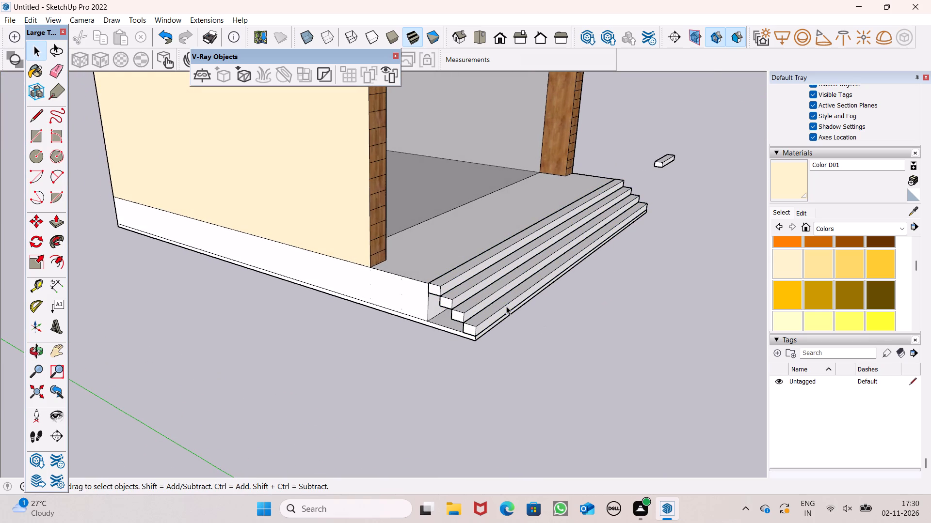
Scale the stair group outward from the porch along the green axis by a factor of about 1.50 to deepen the treads.
click(506, 306)
scroll(507, 306, down, 5)
middle_drag(538, 317, 467, 326)
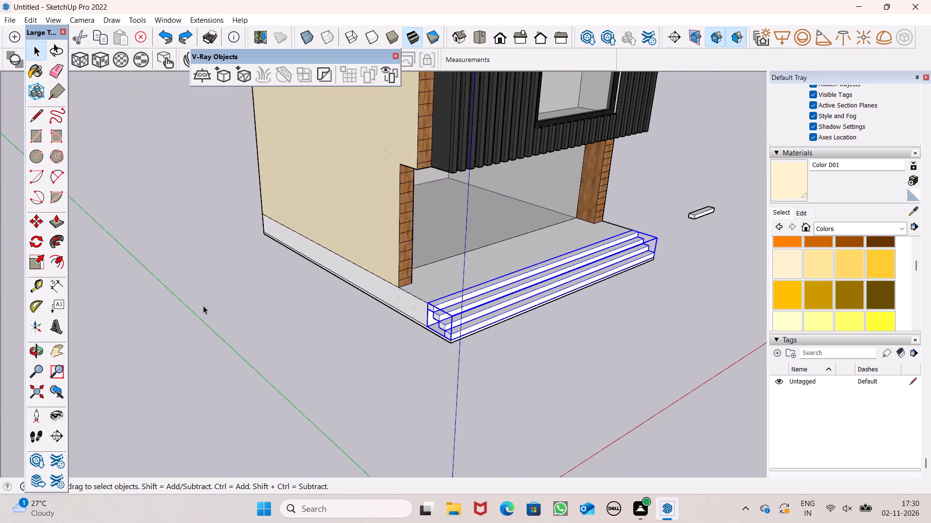
drag(28, 264, 35, 262)
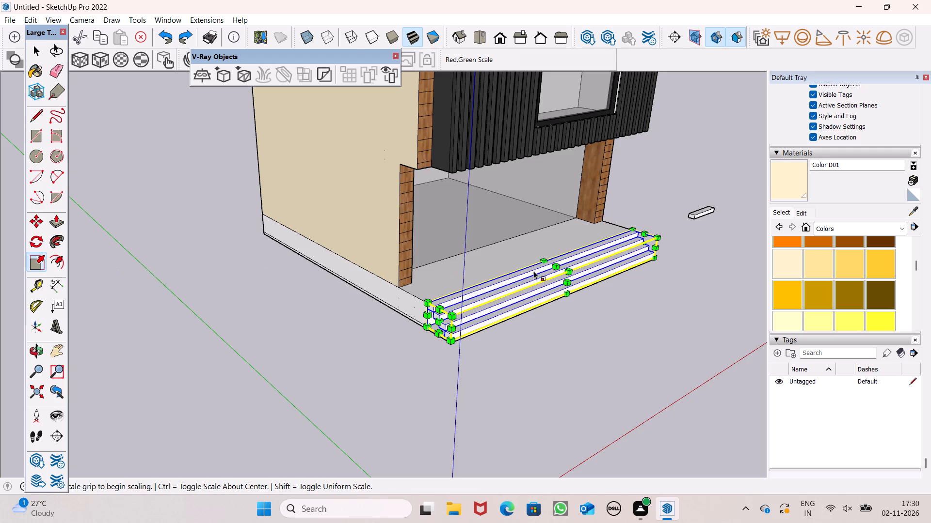
scroll(621, 281, up, 5)
drag(537, 283, 547, 295)
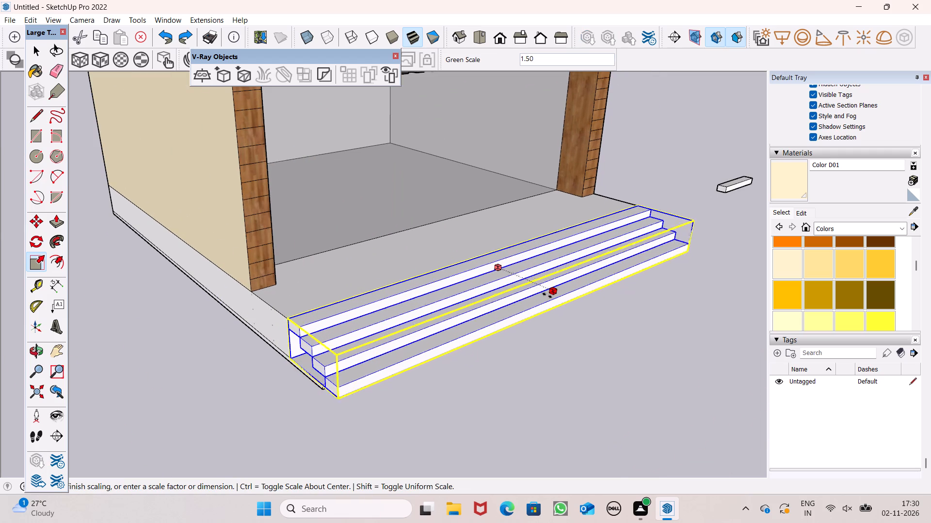
drag(547, 295, 548, 297)
key(space)
click(541, 377)
Pull the lower platform's front face forward about 2' to line up with the front of the widened bottom step.
scroll(506, 348, down, 3)
middle_drag(495, 370, 495, 286)
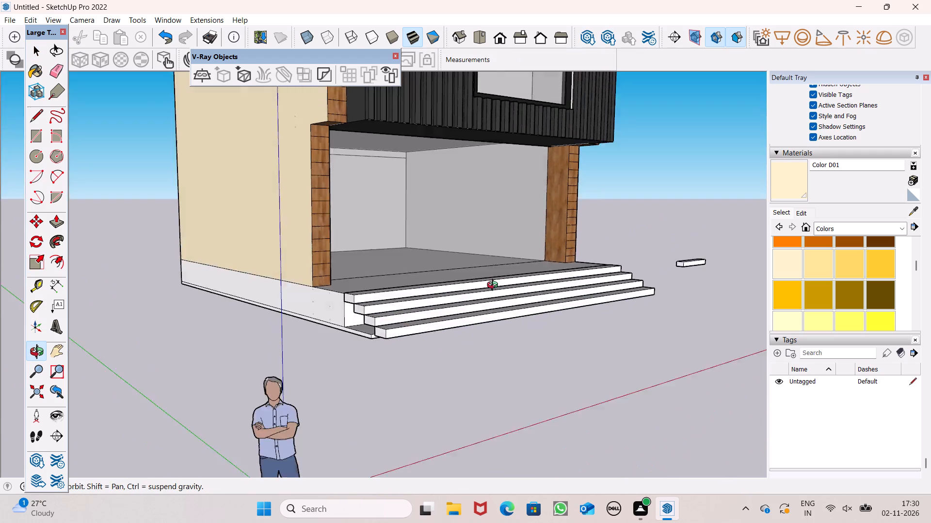
middle_drag(495, 286, 511, 261)
click(30, 262)
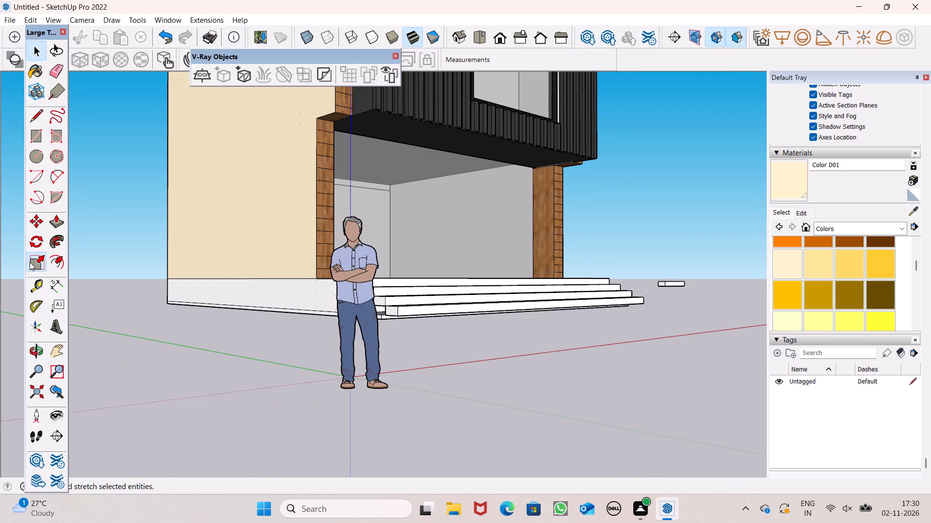
scroll(450, 321, up, 7)
scroll(345, 301, up, 4)
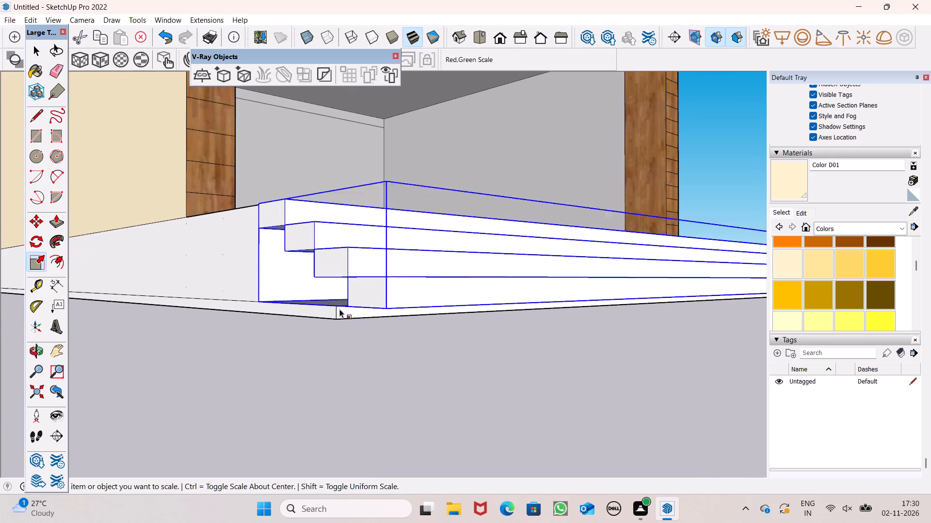
key(space)
click(338, 314)
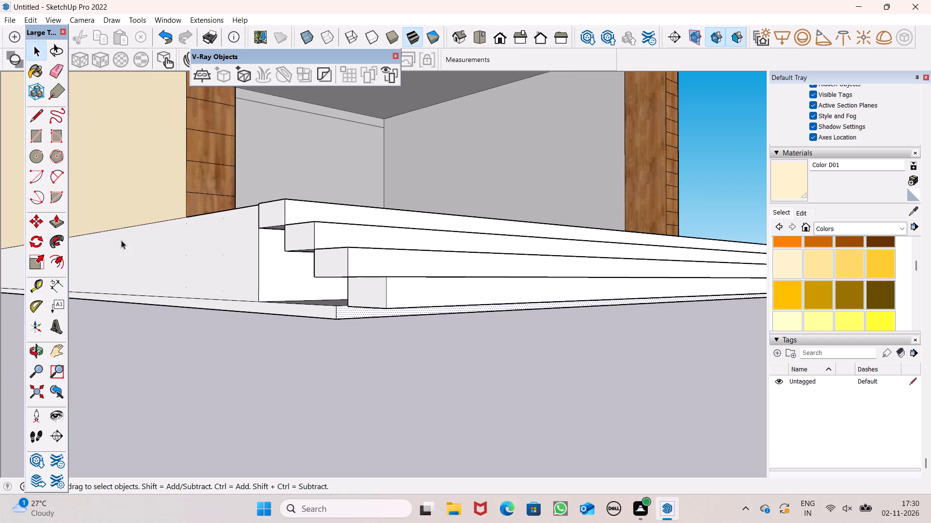
click(55, 223)
scroll(345, 338, up, 4)
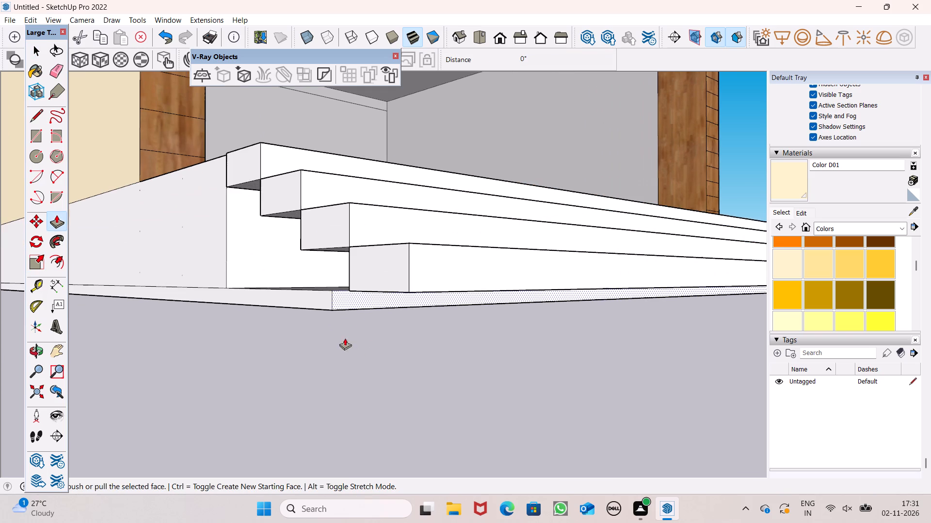
drag(359, 300, 418, 292)
scroll(421, 313, down, 9)
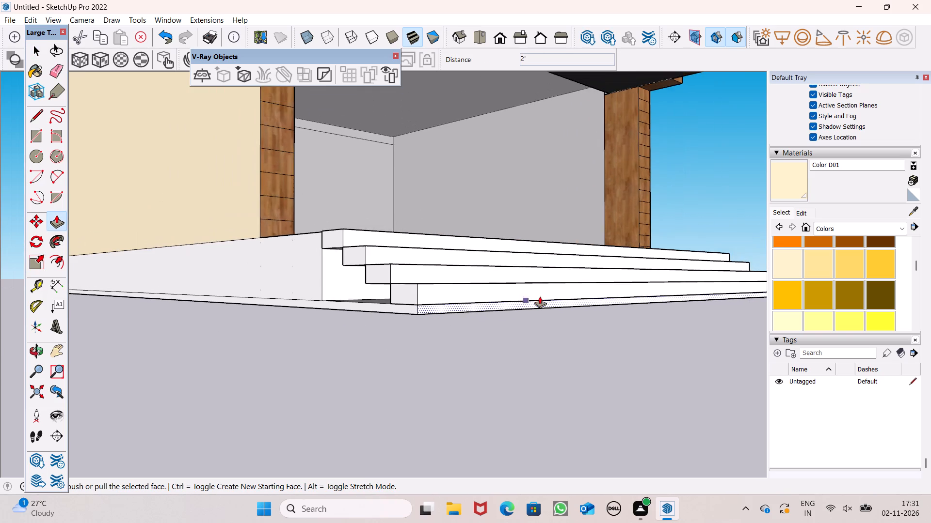
scroll(541, 295, down, 6)
middle_drag(592, 328, 536, 387)
scroll(537, 387, up, 1)
scroll(690, 288, down, 16)
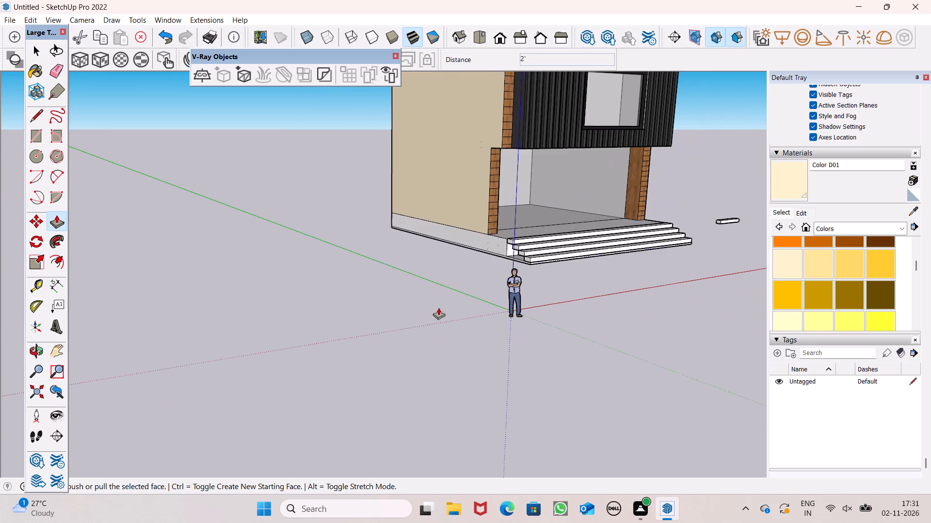
scroll(621, 153, up, 8)
key(space)
Explode the four-step stair group into its separate step blocks.
scroll(433, 315, down, 2)
middle_drag(444, 359, 640, 323)
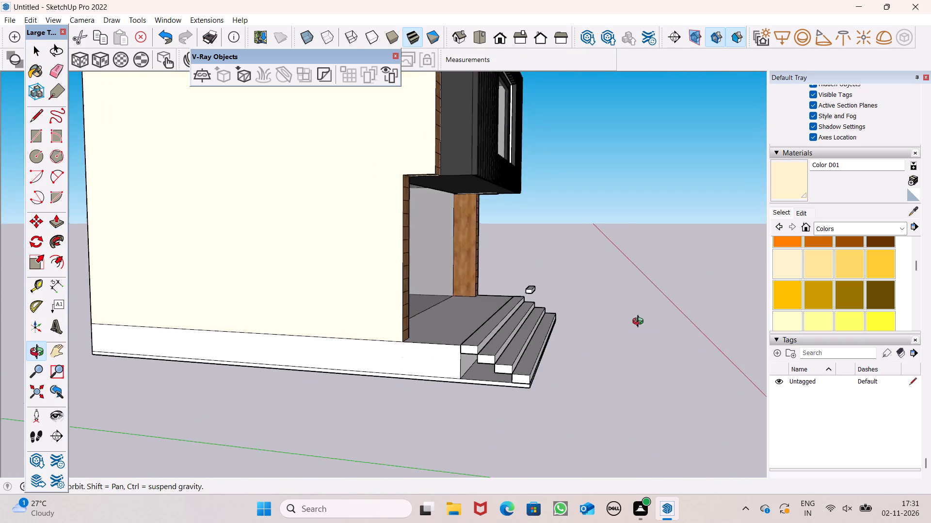
middle_drag(640, 323, 640, 323)
scroll(488, 374, up, 6)
click(480, 344)
right_drag(487, 343, 489, 333)
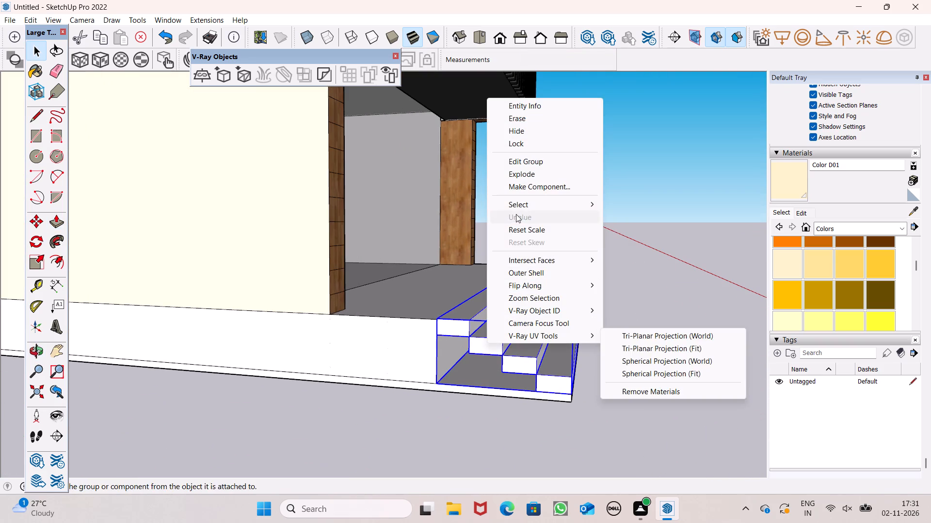
click(526, 174)
click(618, 302)
Explode all four step blocks together into loose faces and edges.
click(505, 337)
right_click(505, 337)
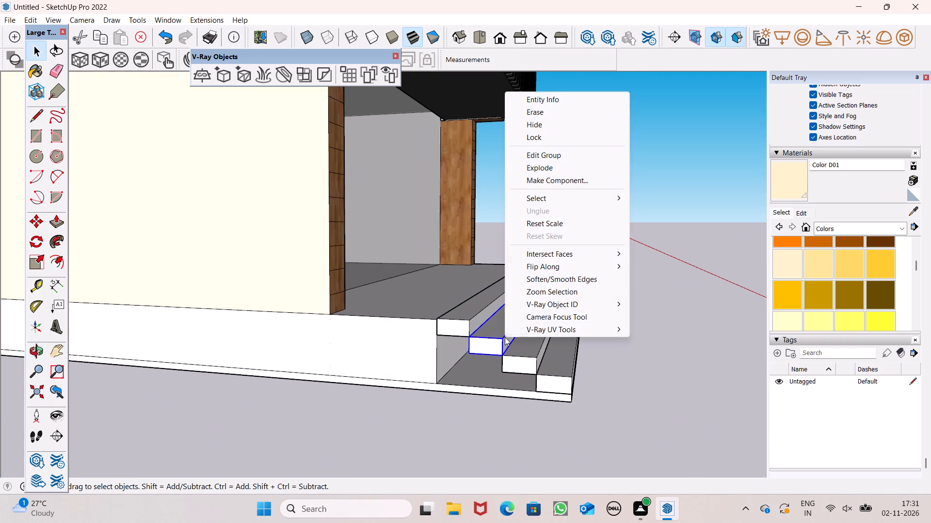
drag(643, 432, 639, 423)
scroll(452, 321, up, 6)
click(465, 318)
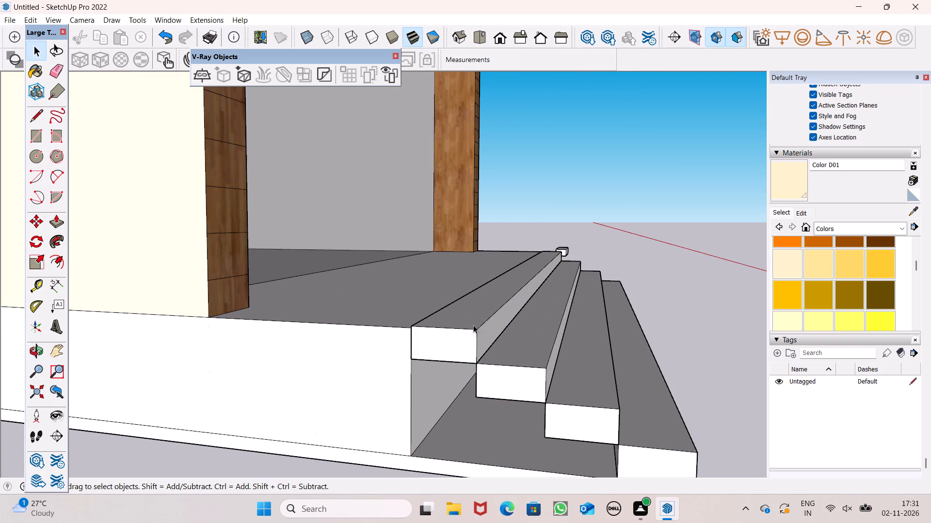
ctrl+click(513, 354)
ctrl+click(578, 396)
ctrl+click(675, 413)
ctrl+right_click(632, 384)
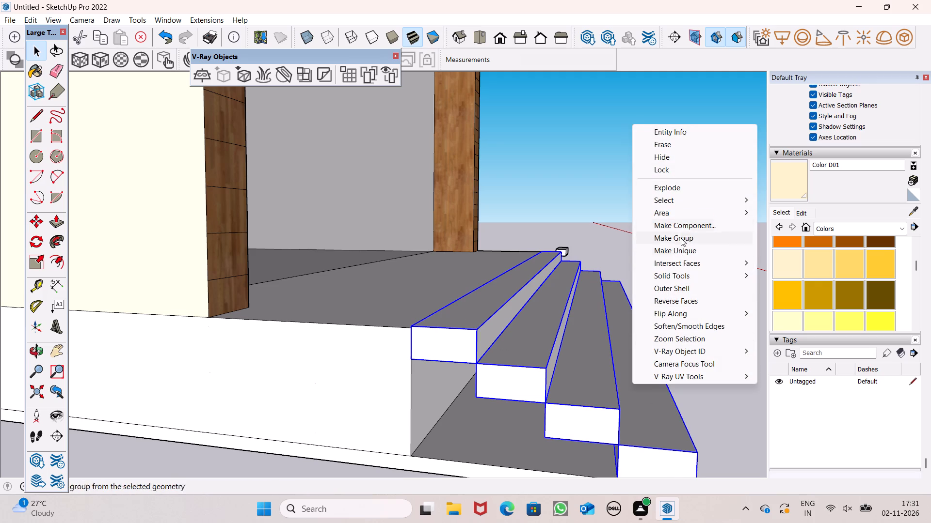
ctrl+click(666, 184)
click(654, 179)
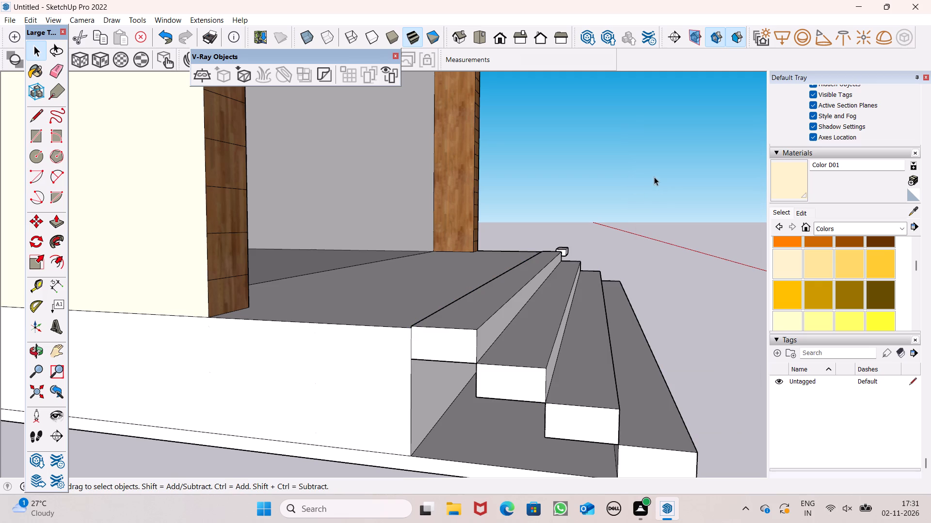
click(570, 323)
click(659, 197)
Close the stair's open side with a line along the platform edge from the bottom step's rear lower corner to the porch base corner.
scroll(638, 106, down, 4)
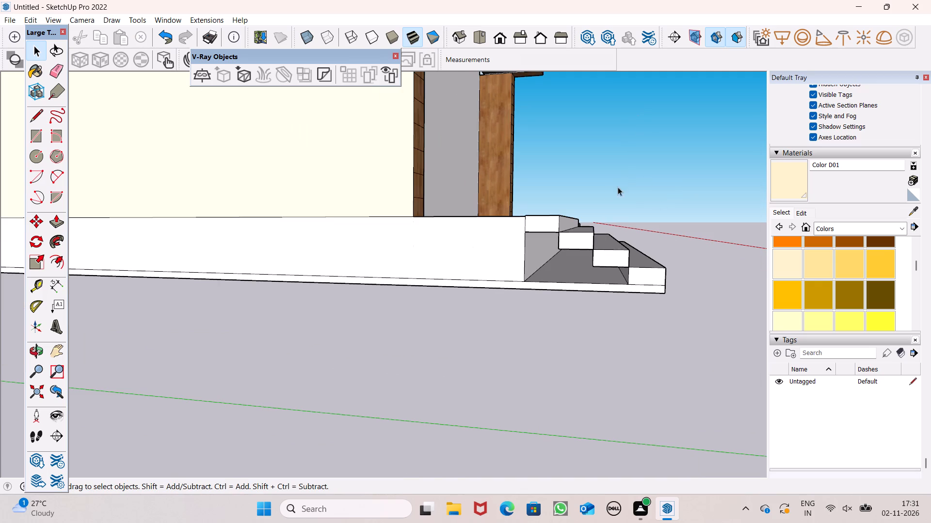
drag(31, 118, 38, 118)
scroll(446, 194, up, 5)
scroll(492, 217, down, 4)
middle_drag(572, 310, 584, 389)
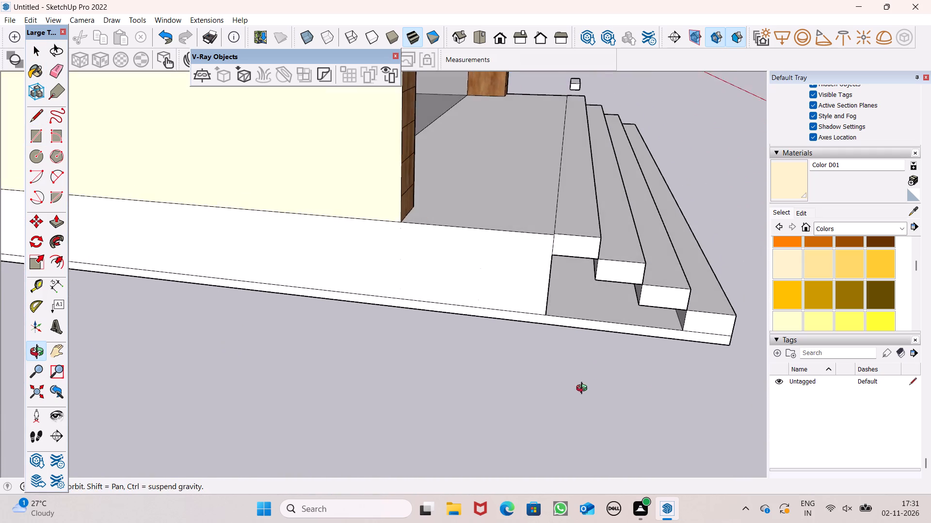
middle_drag(584, 389, 584, 390)
scroll(584, 390, up, 1)
scroll(671, 373, up, 5)
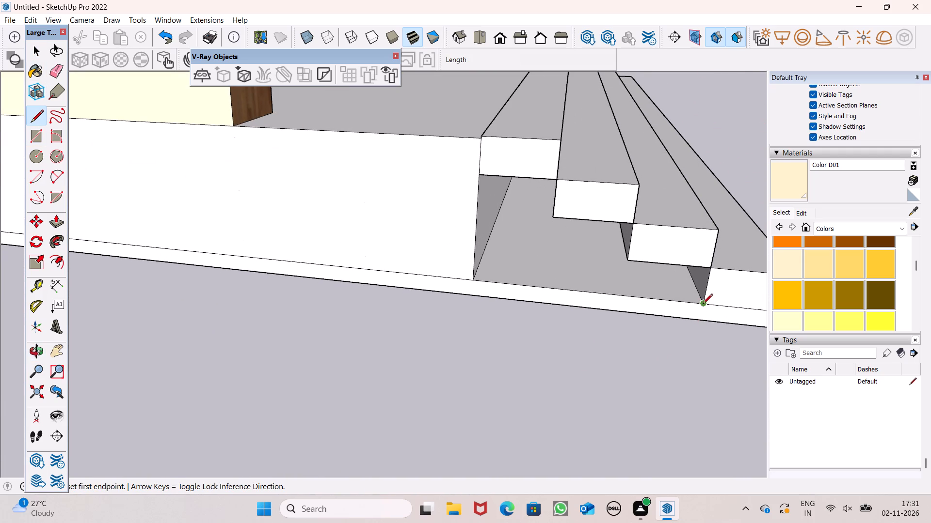
click(703, 304)
click(476, 279)
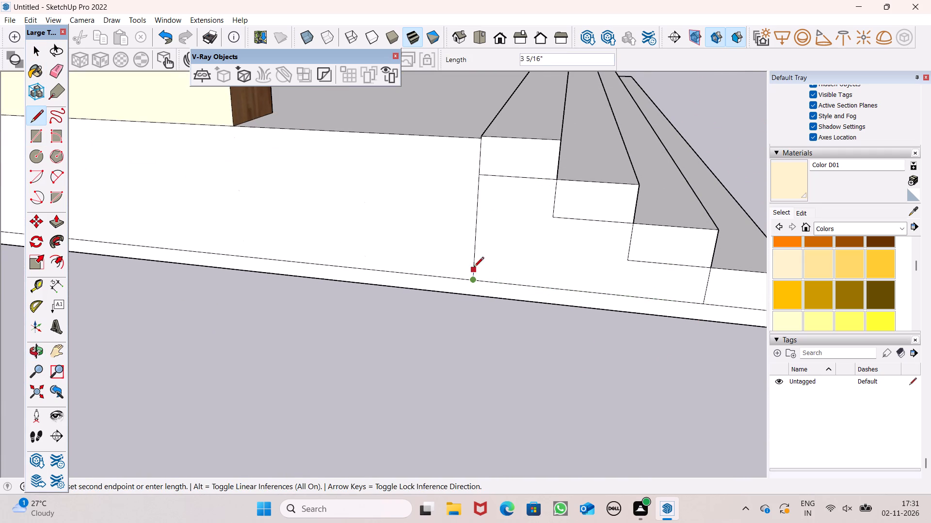
key(space)
Delete the spare step block lying on the ground beyond the opposite side of the stair.
scroll(450, 224, down, 7)
middle_drag(546, 228, 332, 218)
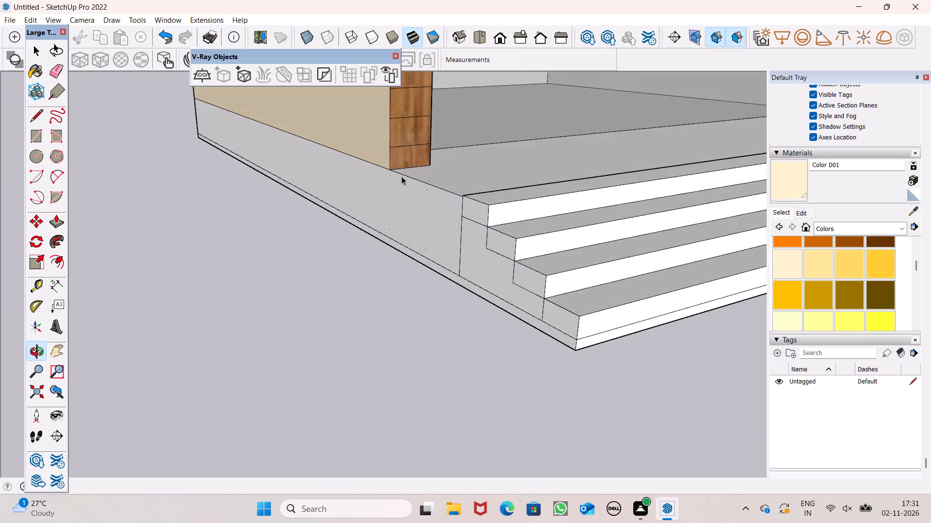
scroll(401, 176, down, 6)
middle_drag(510, 247, 312, 242)
scroll(319, 243, up, 1)
scroll(328, 193, down, 4)
middle_drag(497, 221, 325, 218)
scroll(334, 208, down, 5)
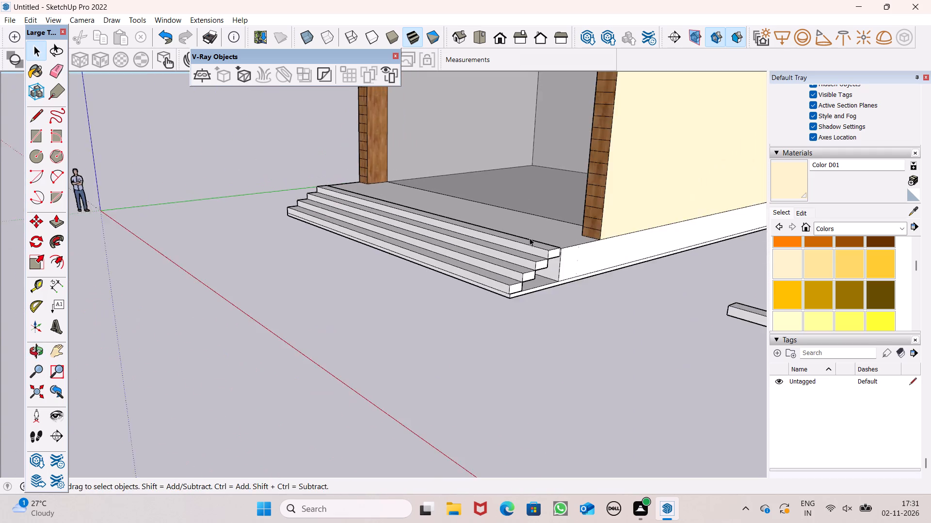
middle_drag(532, 237, 373, 182)
middle_drag(418, 232, 443, 322)
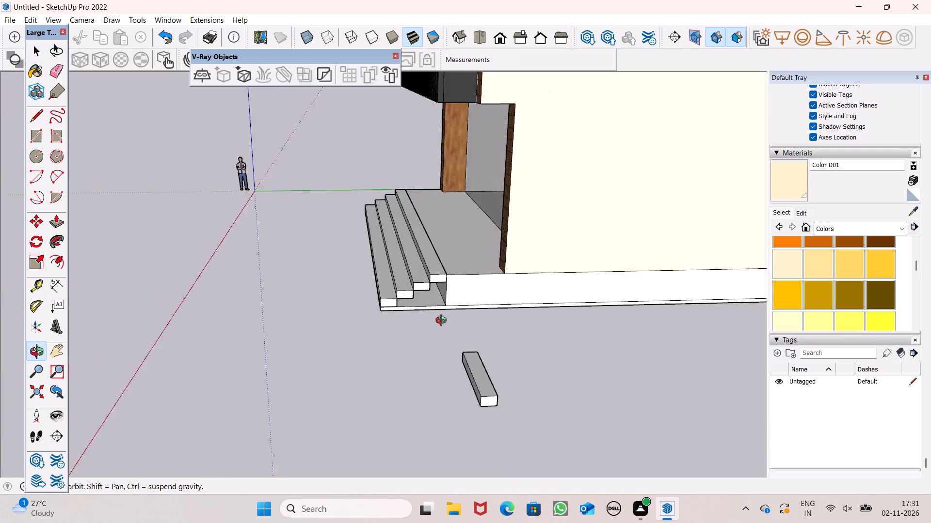
middle_drag(443, 322, 449, 338)
scroll(449, 338, up, 1)
click(504, 463)
key(Delete)
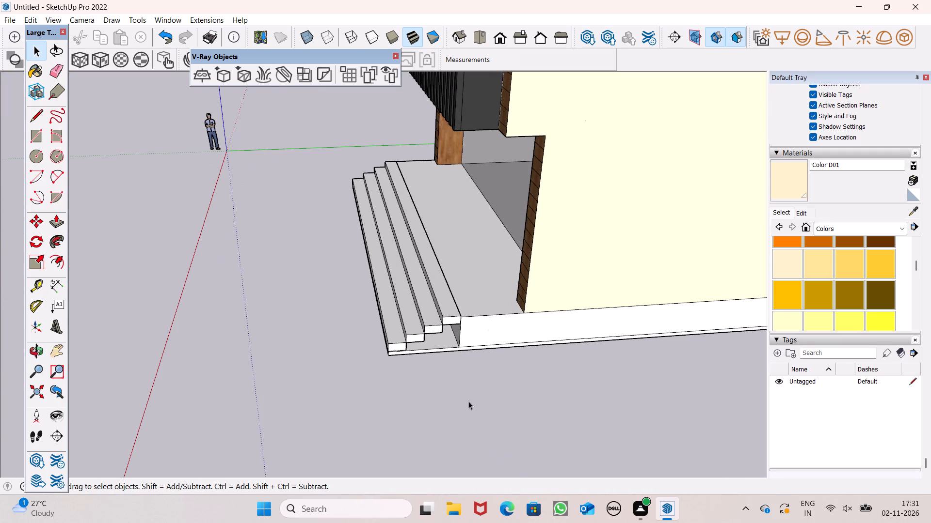
Push/Pull the far stepped side face through the hollow beneath the steps, about 41' 2 5/8" toward the open side.
scroll(432, 367, up, 8)
middle_drag(446, 294, 395, 102)
scroll(434, 233, up, 1)
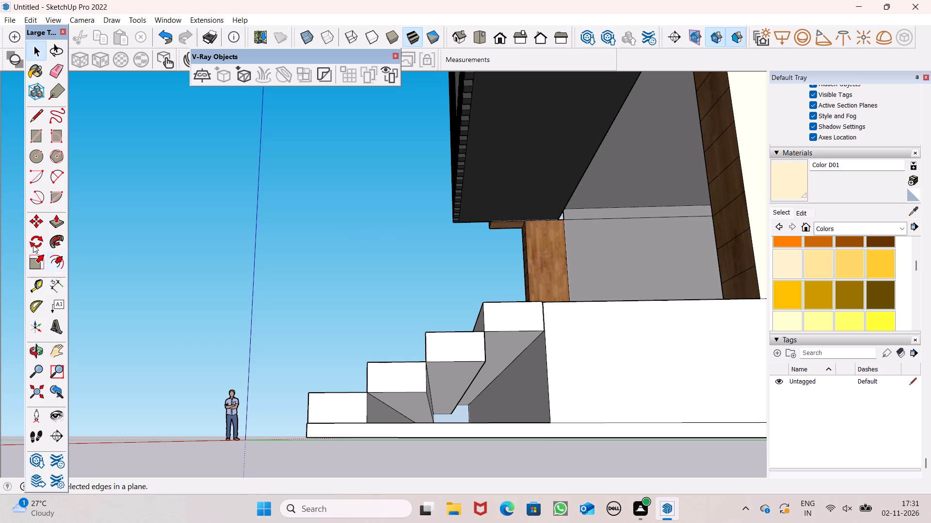
click(52, 218)
scroll(348, 181, down, 2)
scroll(427, 323, up, 8)
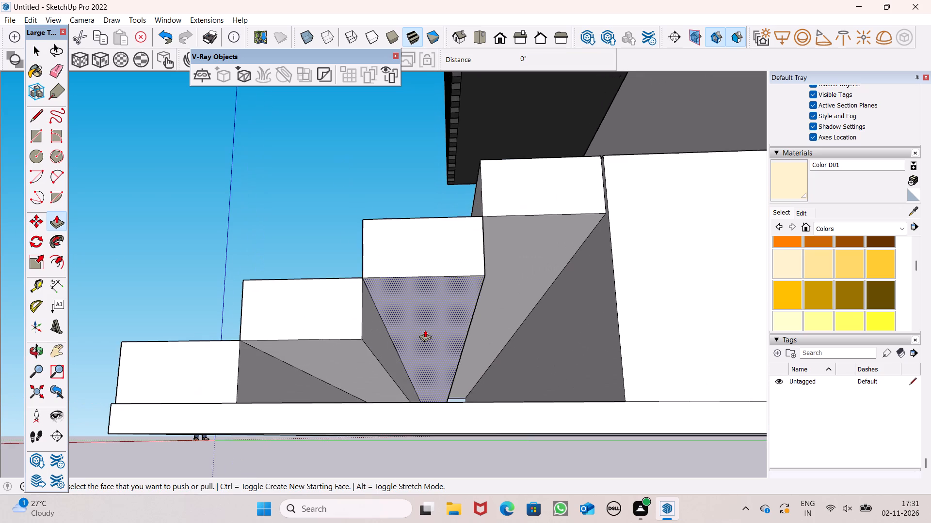
scroll(425, 330, down, 2)
middle_drag(440, 345, 448, 380)
scroll(449, 380, up, 7)
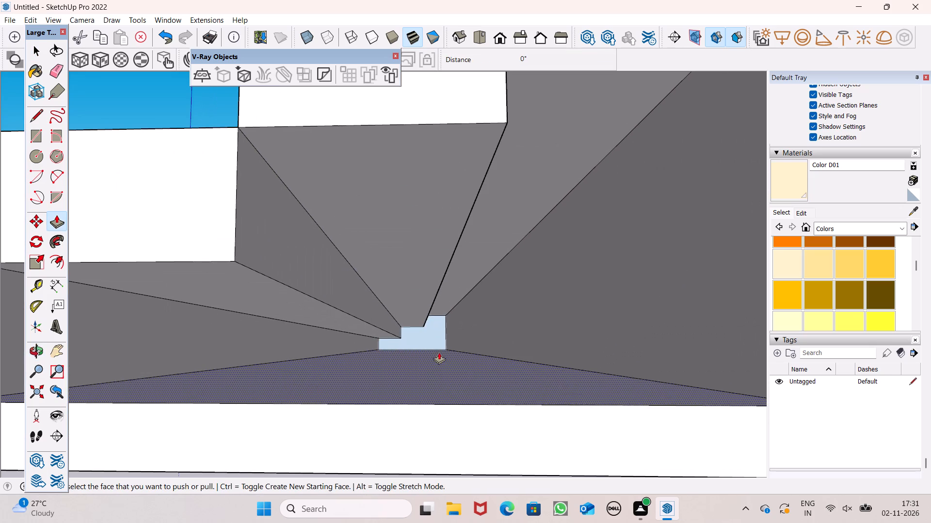
drag(427, 339, 418, 215)
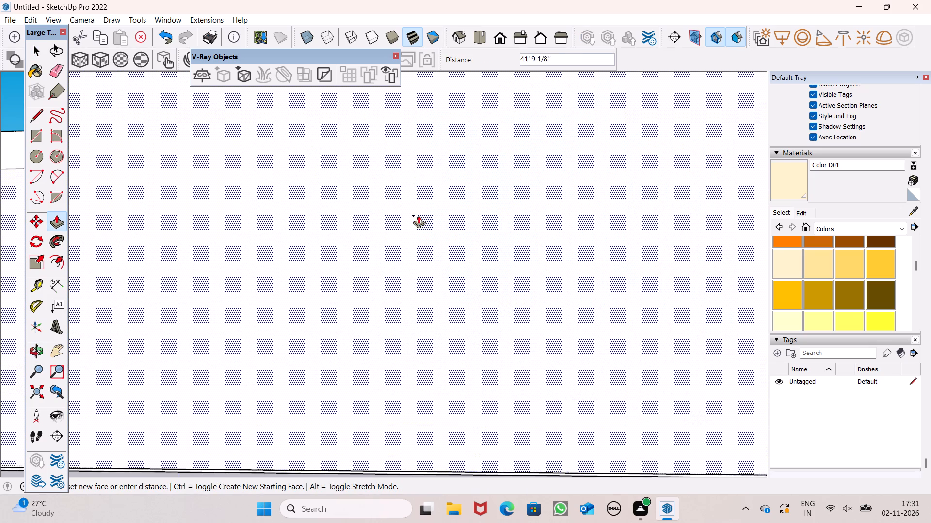
drag(418, 215, 422, 221)
Push the protruding stepped infill back about 1' 3 7/8" so it sits flush with the step ends.
scroll(442, 248, down, 6)
middle_drag(460, 285, 494, 457)
scroll(449, 403, down, 4)
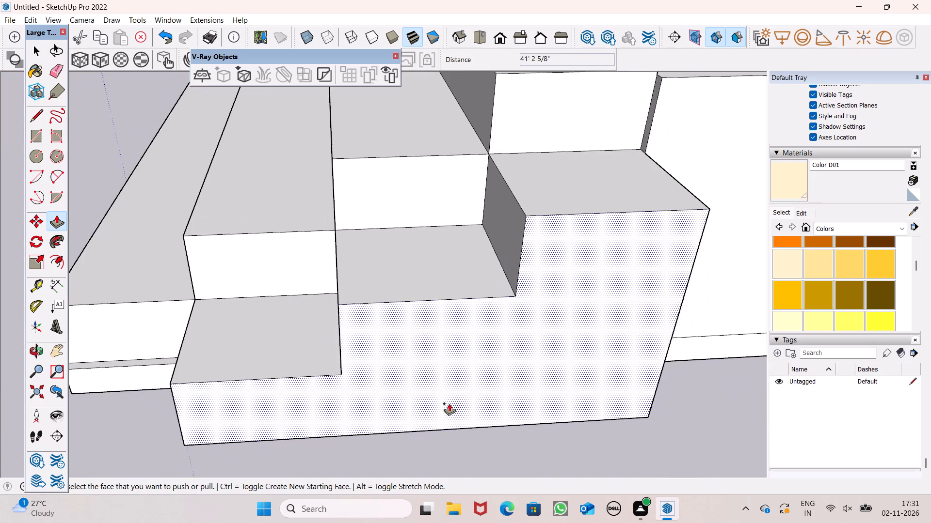
drag(415, 313, 399, 204)
scroll(646, 211, down, 8)
scroll(616, 154, up, 5)
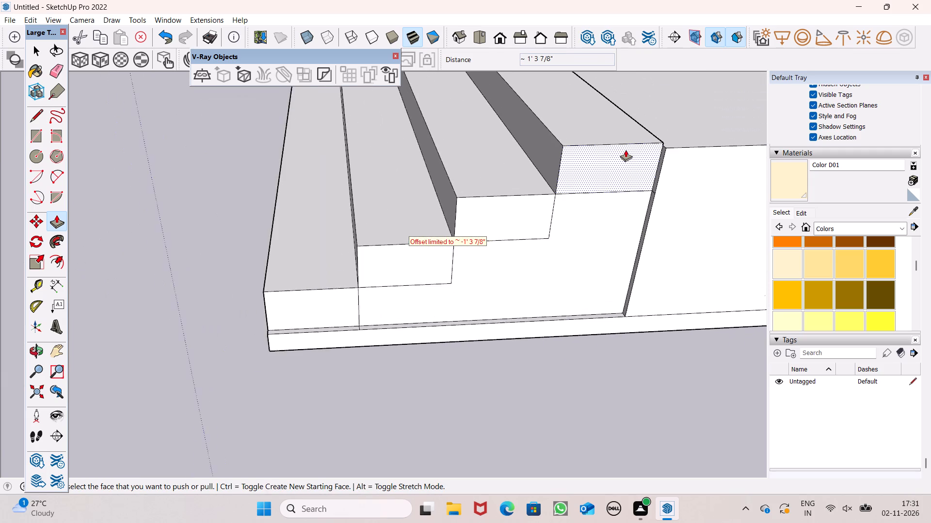
Pull the stepped infill face out about 1 1/4" to the porch's side face, undoing any extra pull.
scroll(626, 150, up, 2)
middle_drag(630, 173, 627, 225)
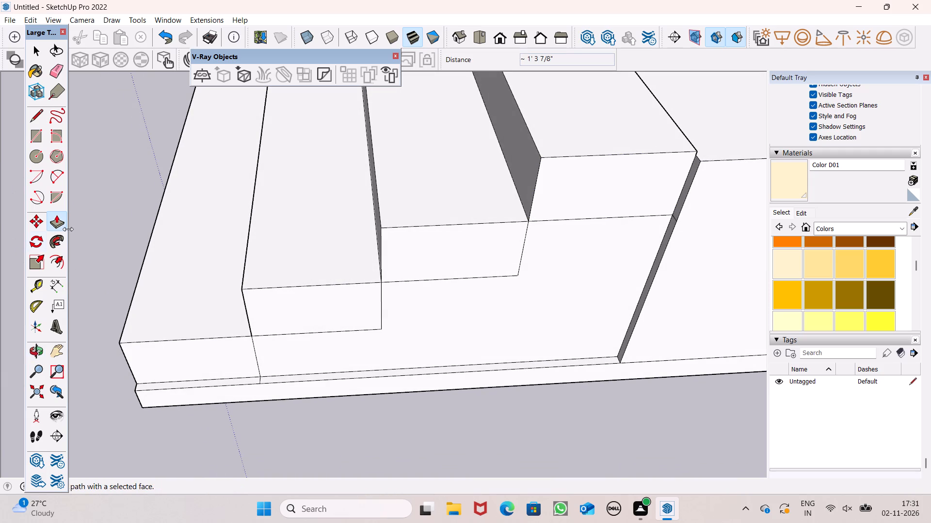
click(41, 265)
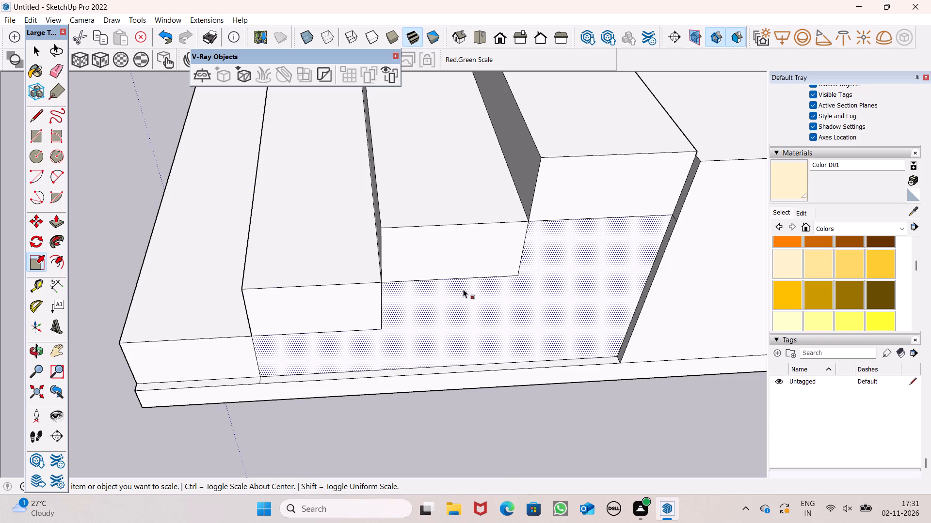
key(space)
click(58, 228)
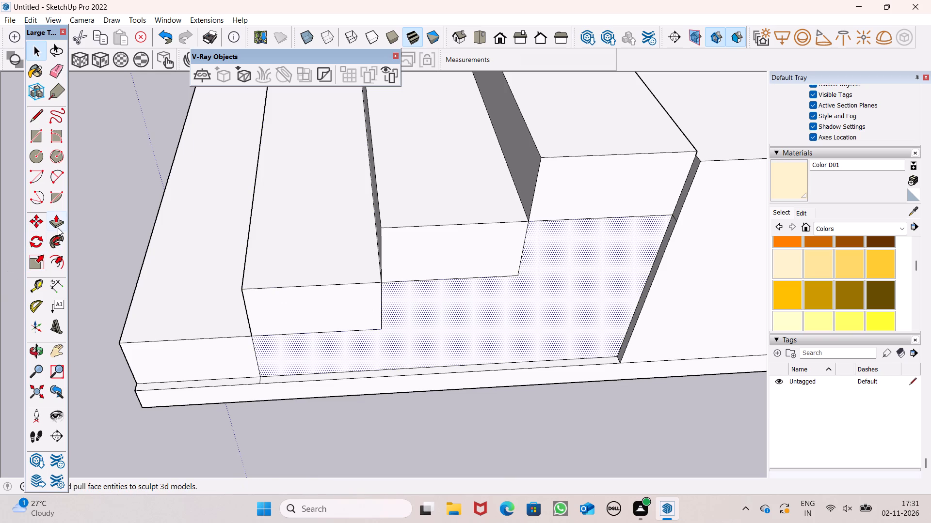
scroll(595, 207, up, 6)
drag(609, 283, 626, 292)
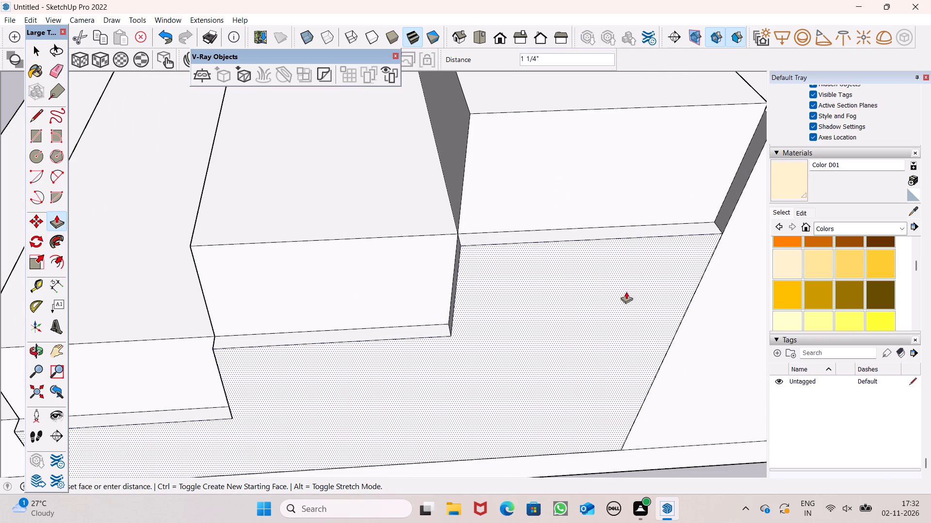
drag(626, 292, 629, 290)
drag(625, 197, 640, 209)
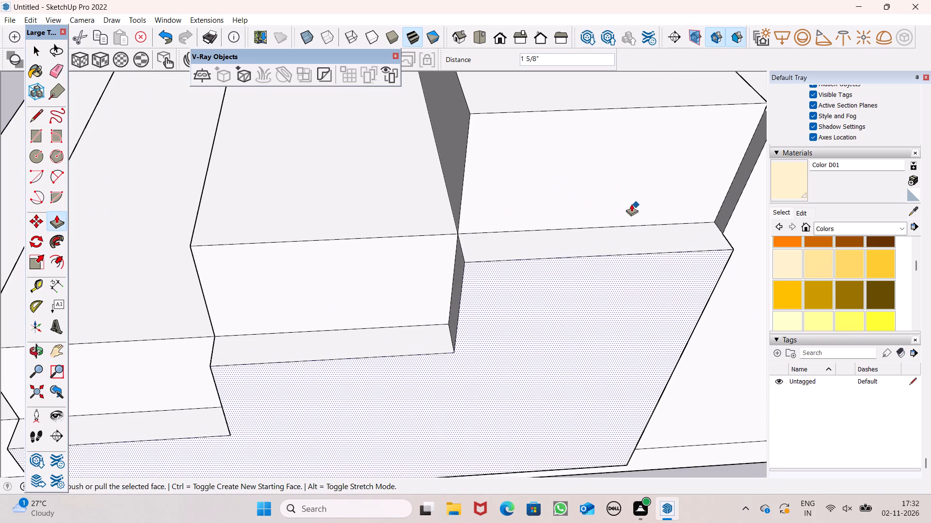
key(ctrl+z)
Pull the end faces of the top step and the step below it out 1 1/4", flush with the infill.
scroll(442, 219, down, 4)
scroll(588, 195, up, 6)
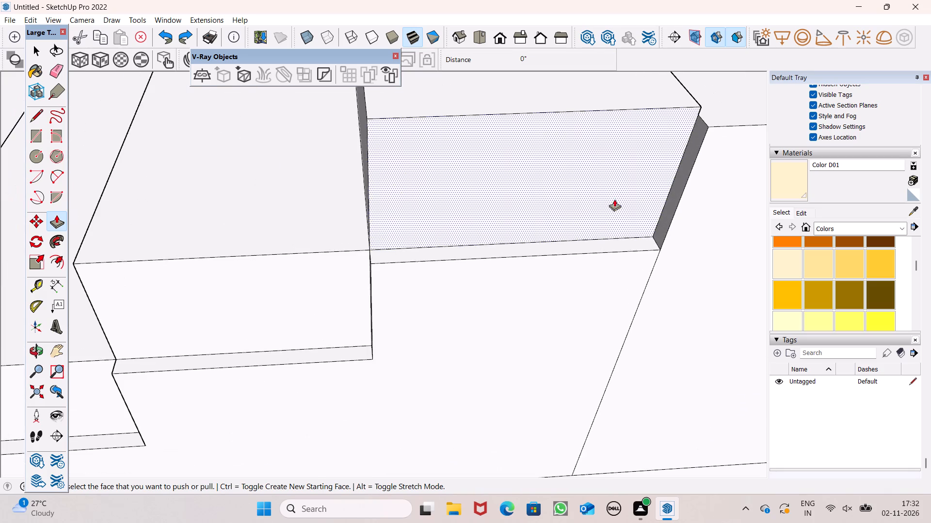
drag(631, 200, 645, 218)
scroll(588, 219, down, 6)
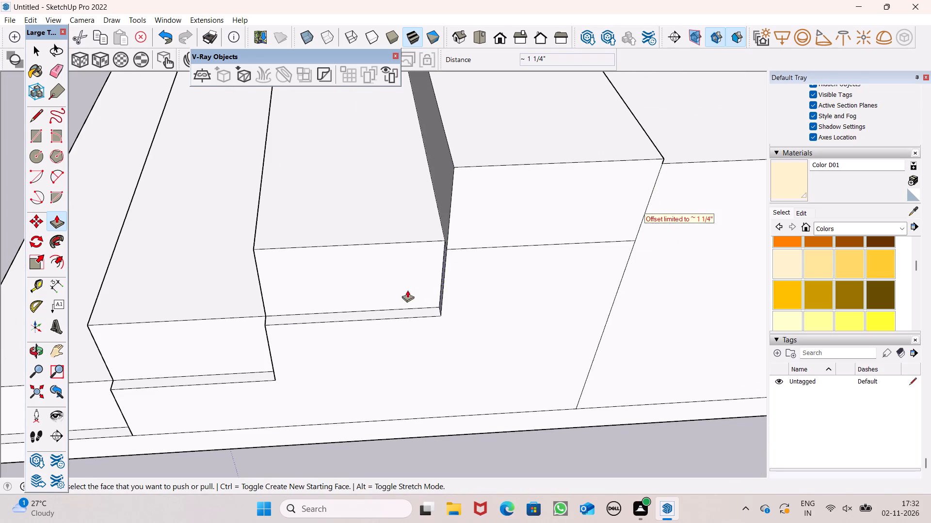
drag(407, 290, 424, 303)
scroll(496, 275, down, 8)
scroll(343, 312, up, 4)
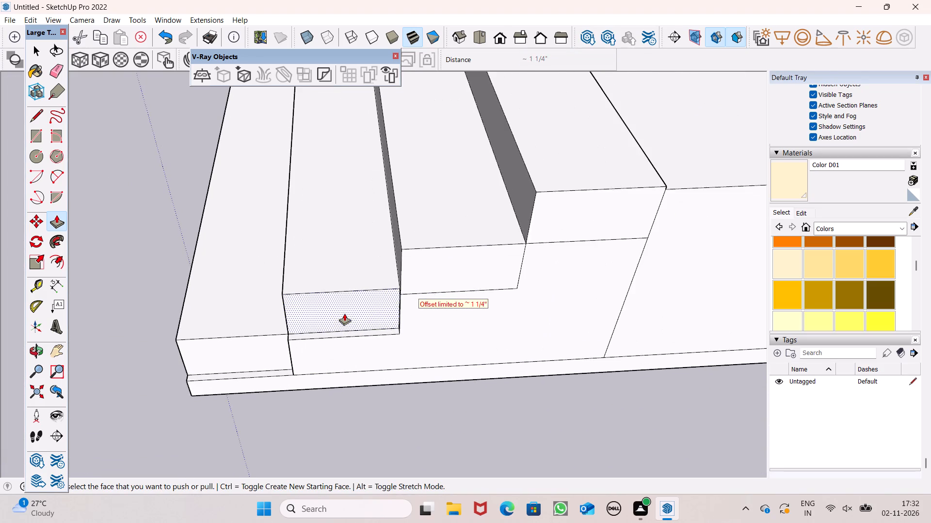
Pull the end faces of the two lowest steps out 1 1/4", flush with the infill and platform side.
drag(344, 313, 362, 329)
scroll(546, 271, down, 7)
scroll(391, 321, up, 6)
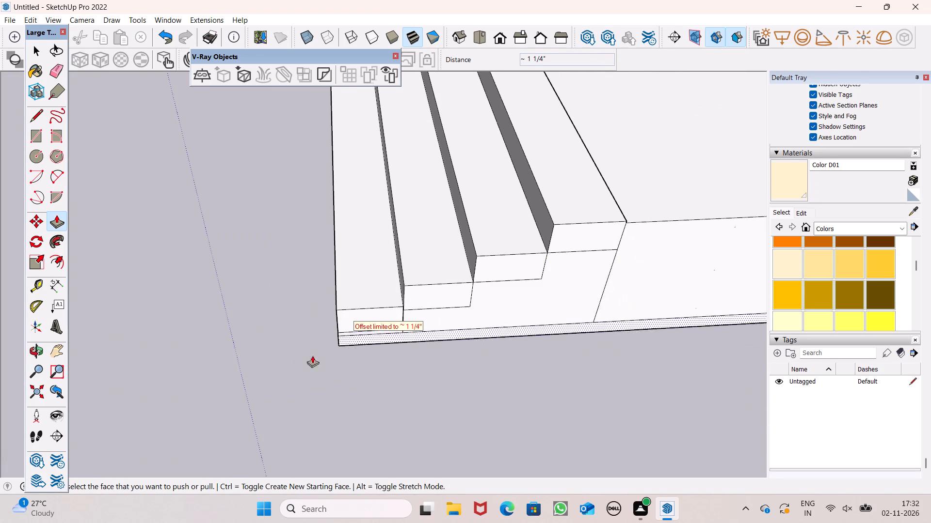
scroll(302, 358, up, 6)
scroll(403, 300, up, 6)
drag(513, 301, 537, 311)
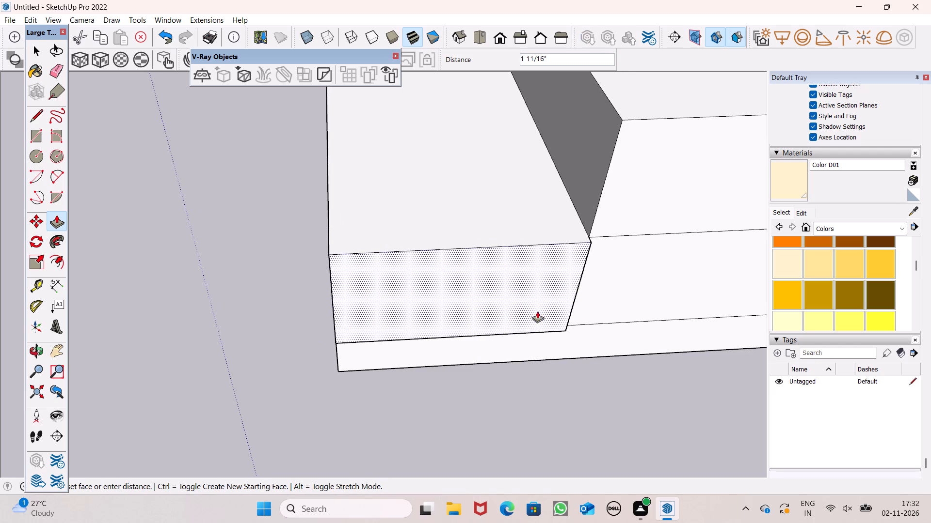
drag(537, 311, 581, 285)
Push the top step's tread about 1/2" to bring it level with the porch floor edge.
scroll(445, 310, down, 16)
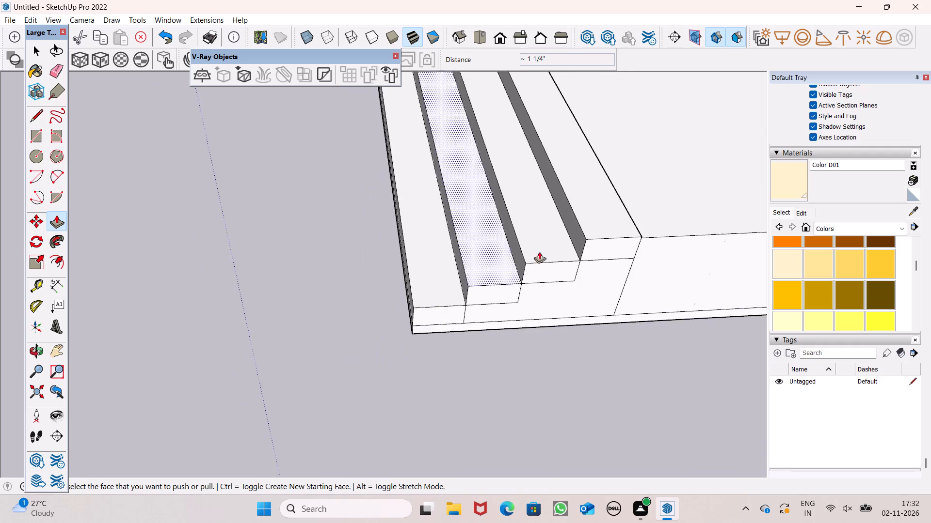
scroll(624, 222, up, 7)
middle_drag(669, 274, 423, 190)
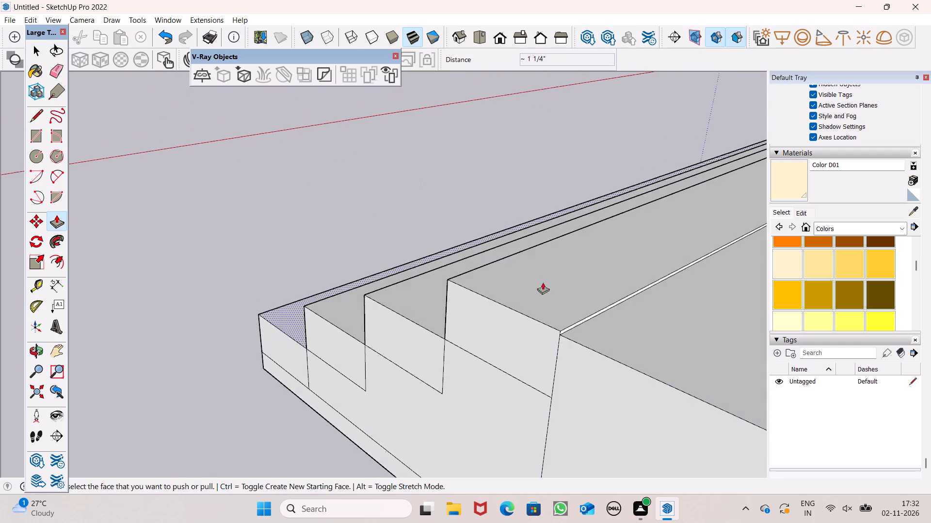
scroll(550, 284, up, 5)
drag(584, 334, 588, 351)
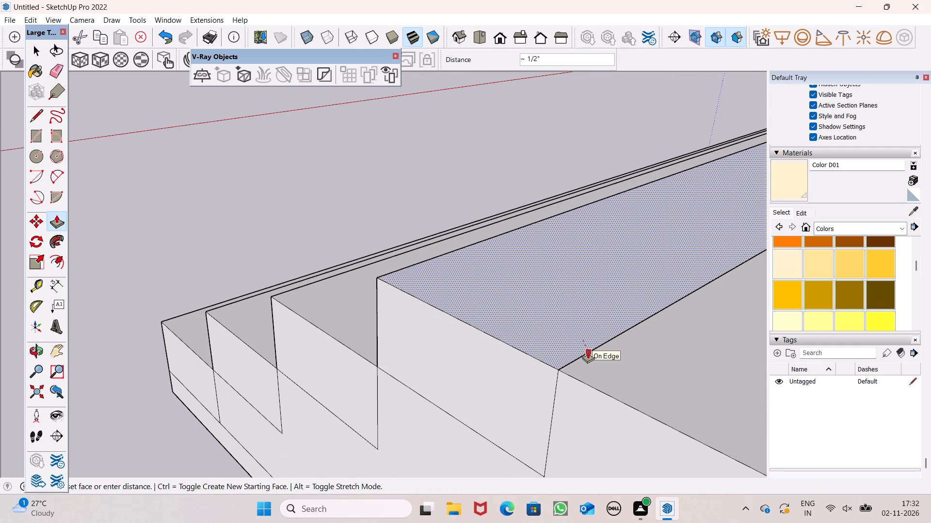
drag(588, 351, 589, 355)
Erase the vertical porch joint and the top step's lower edge on the stair side nearest the scale figure.
scroll(486, 346, down, 6)
middle_drag(455, 351, 832, 337)
scroll(832, 337, up, 1)
scroll(479, 321, down, 6)
middle_drag(439, 334, 549, 345)
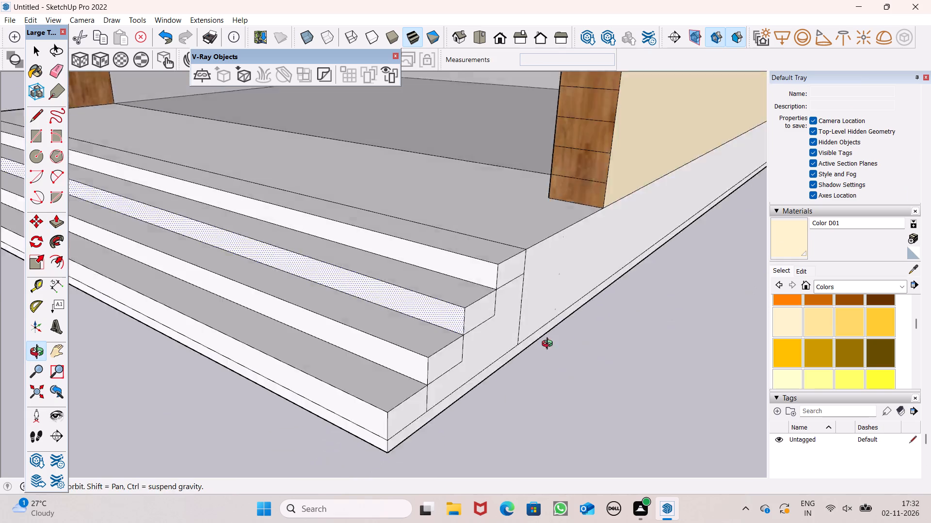
middle_drag(549, 345, 558, 345)
scroll(555, 326, down, 18)
middle_drag(411, 334, 524, 338)
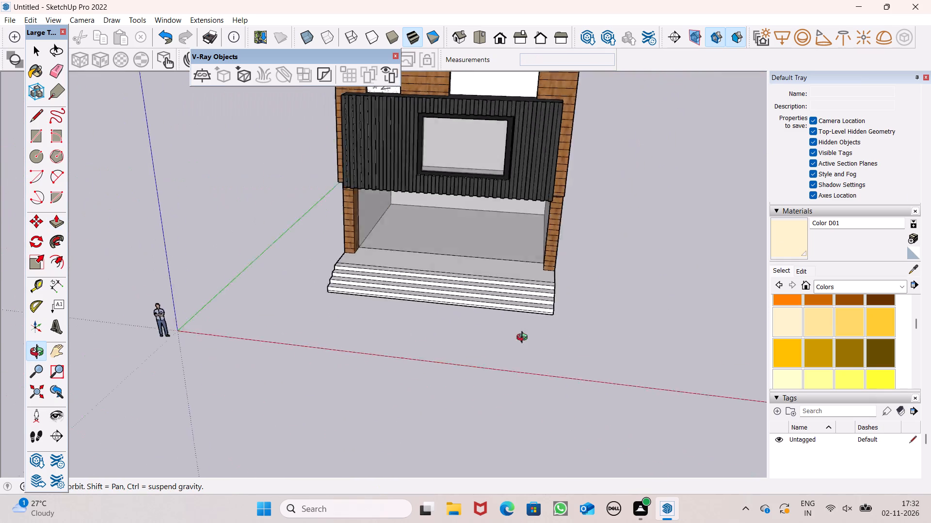
middle_drag(524, 338, 736, 287)
scroll(200, 333, up, 7)
key(space)
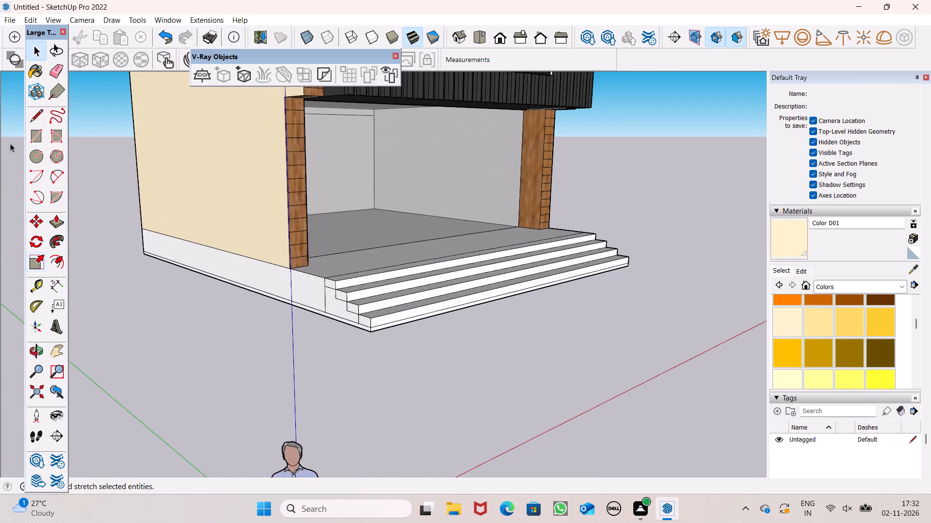
click(58, 70)
scroll(276, 203, down, 2)
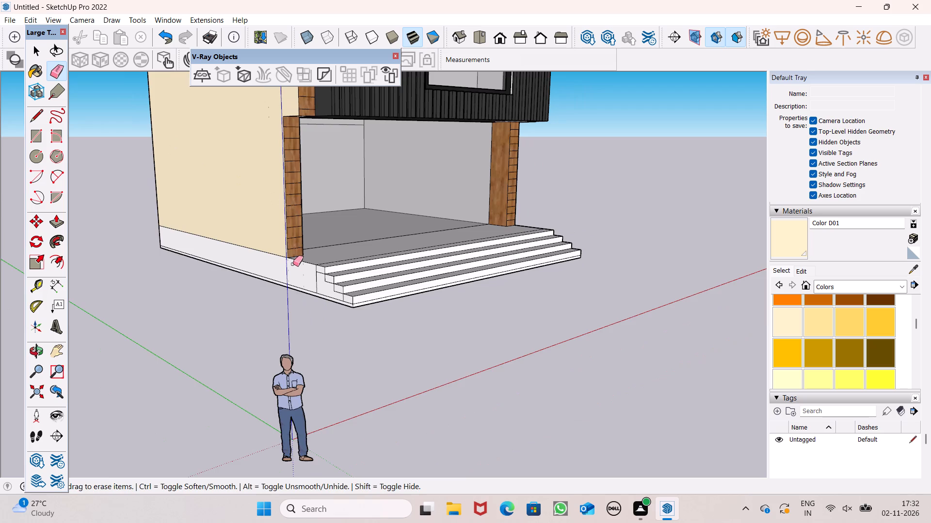
middle_drag(298, 267, 389, 282)
scroll(385, 295, up, 7)
scroll(386, 312, down, 2)
scroll(341, 339, up, 1)
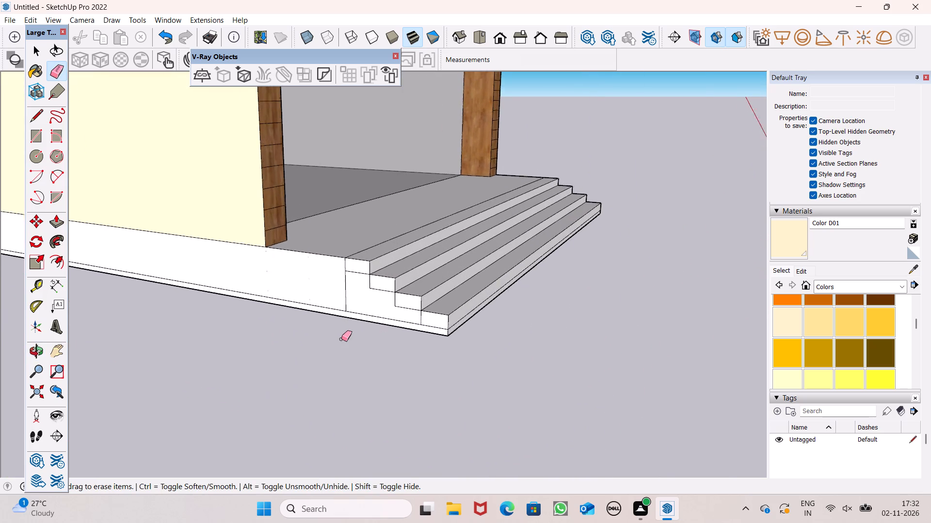
scroll(341, 339, up, 6)
scroll(324, 237, up, 7)
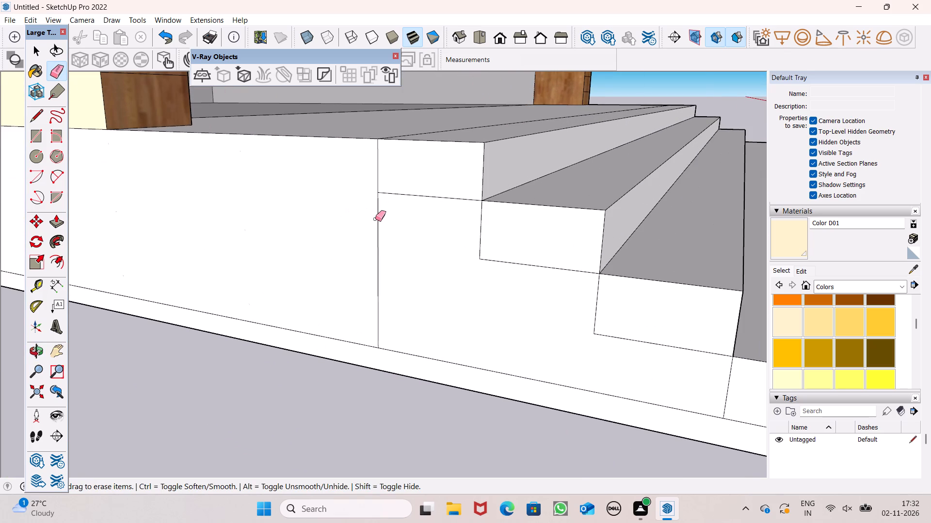
scroll(375, 219, up, 5)
click(383, 169)
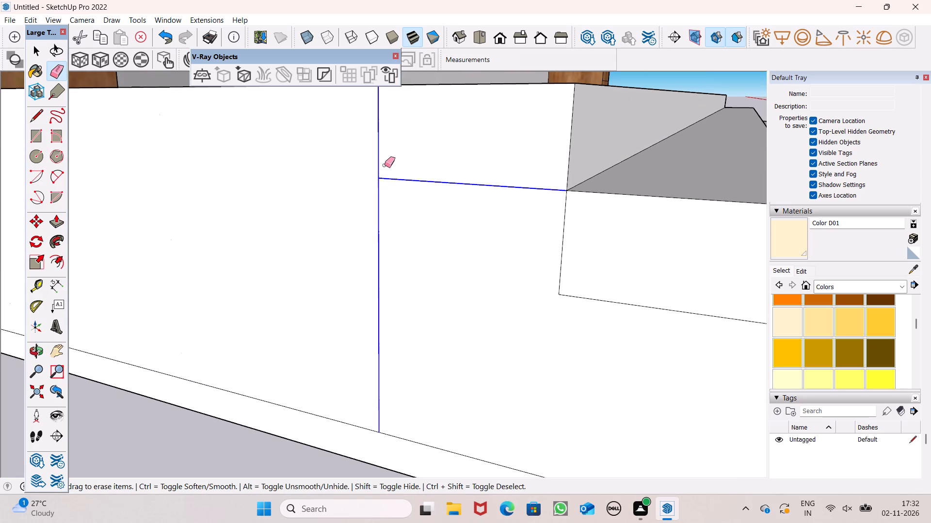
Erase the remaining seam edges beneath and behind the three lower step ends on the same stair side.
scroll(394, 198, down, 5)
scroll(406, 258, down, 4)
middle_drag(422, 261, 438, 287)
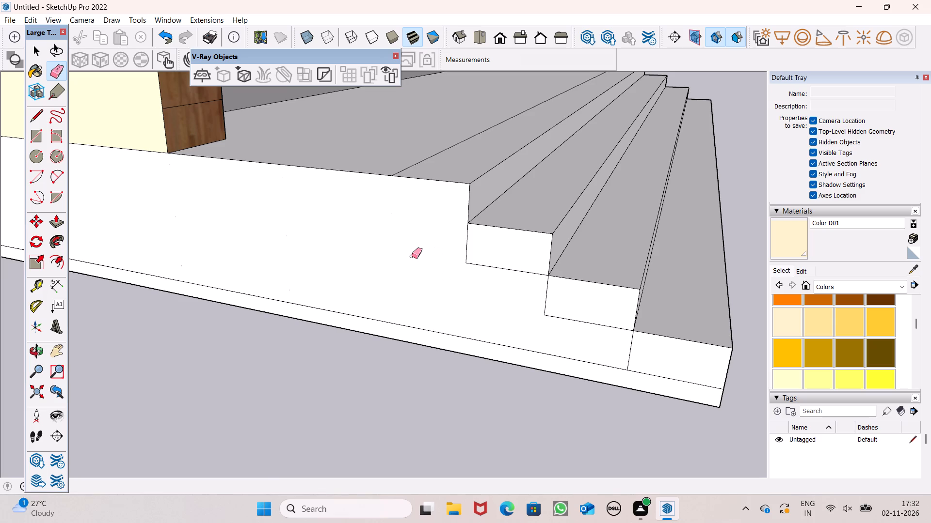
scroll(412, 256, down, 4)
drag(472, 265, 449, 249)
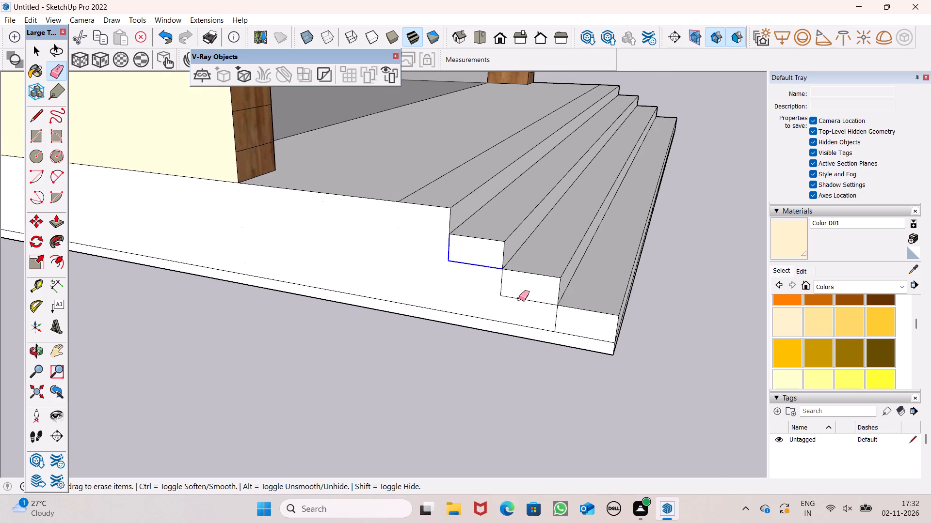
drag(519, 299, 562, 317)
scroll(520, 225, down, 4)
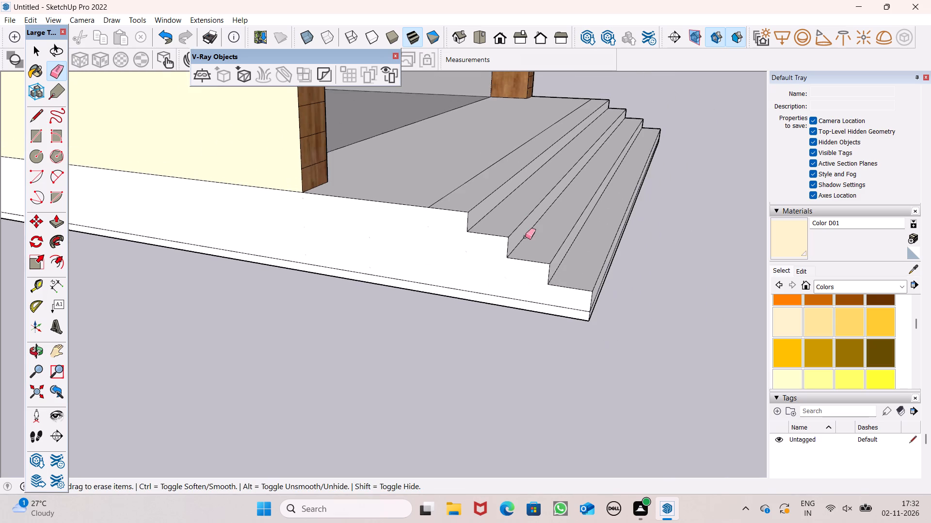
Erase the joint line between the top step's tread and the porch floor.
middle_drag(535, 248, 175, 298)
scroll(364, 267, down, 4)
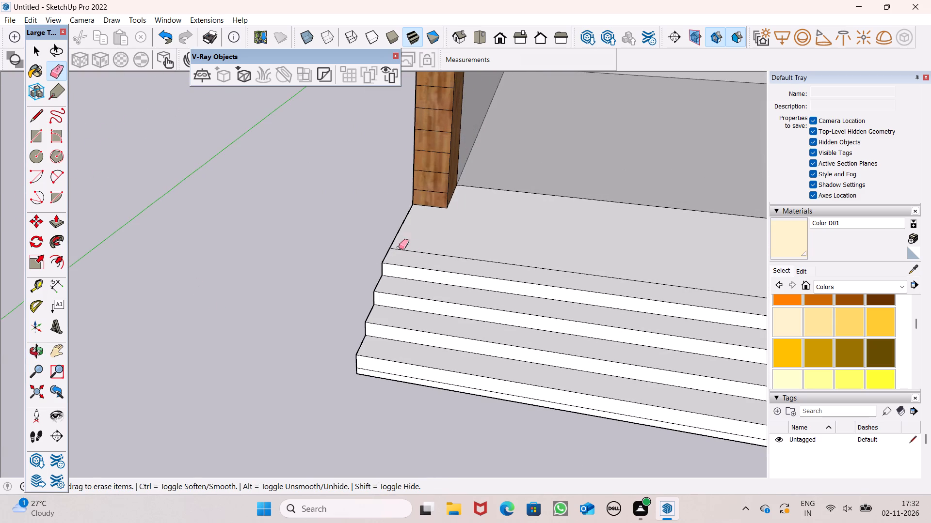
click(420, 252)
drag(421, 247, 420, 253)
Erase all step seam edges and the vertical porch joint on the stair side farthest from the scale figure.
scroll(361, 219, down, 8)
middle_drag(509, 245, 190, 186)
scroll(364, 237, down, 6)
scroll(420, 375, up, 5)
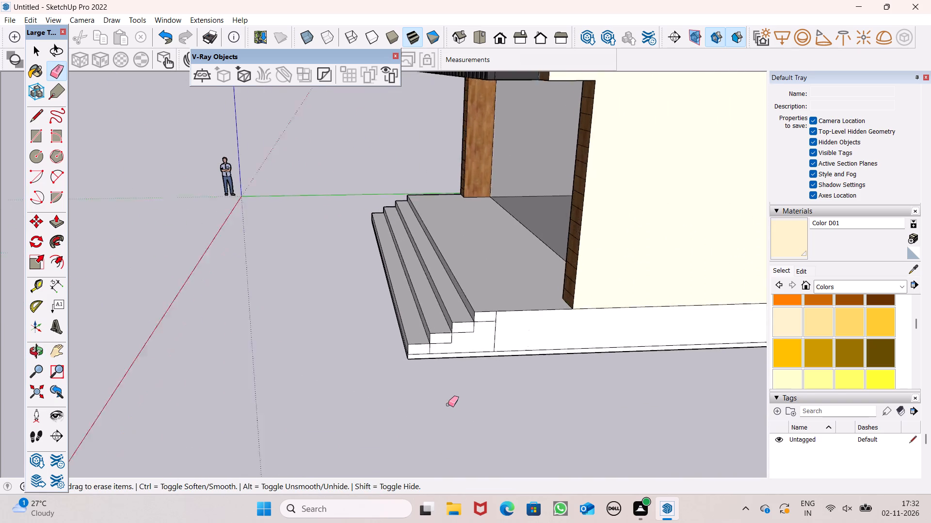
scroll(448, 404, up, 8)
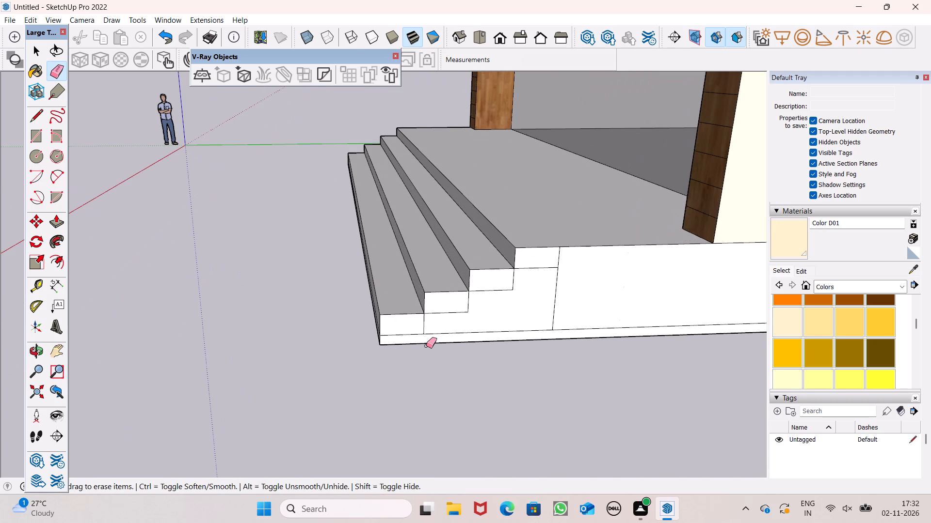
scroll(443, 339, up, 4)
drag(404, 324, 439, 297)
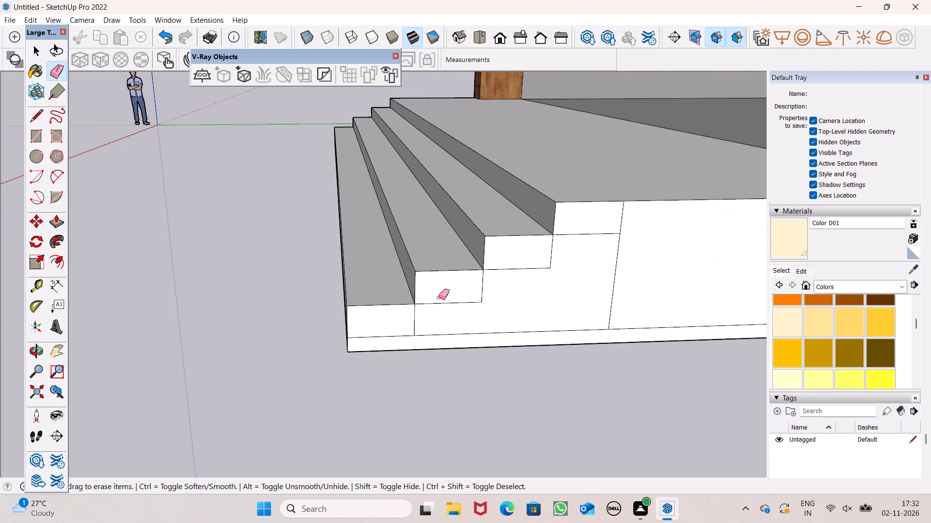
drag(439, 297, 566, 240)
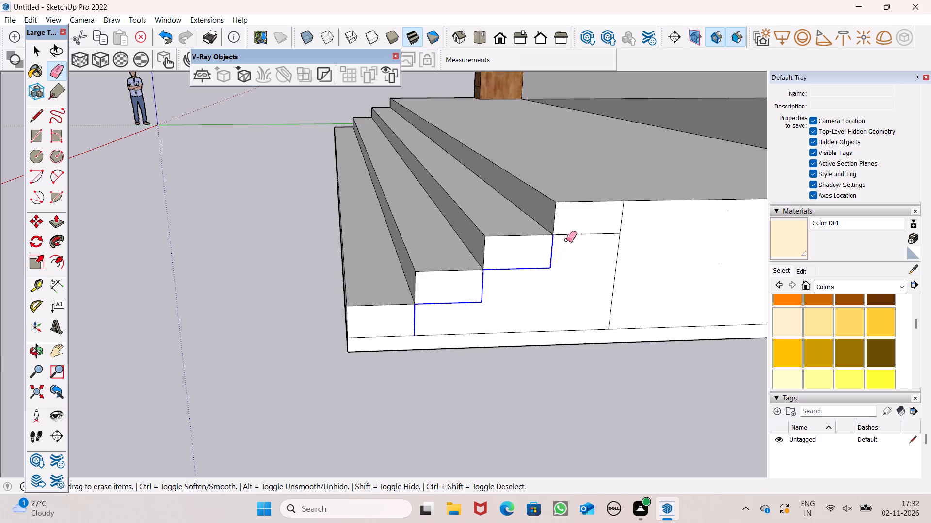
drag(566, 240, 589, 312)
drag(650, 269, 579, 288)
drag(654, 266, 615, 280)
drag(614, 210, 626, 218)
key(space)
scroll(656, 234, down, 7)
scroll(852, 323, down, 4)
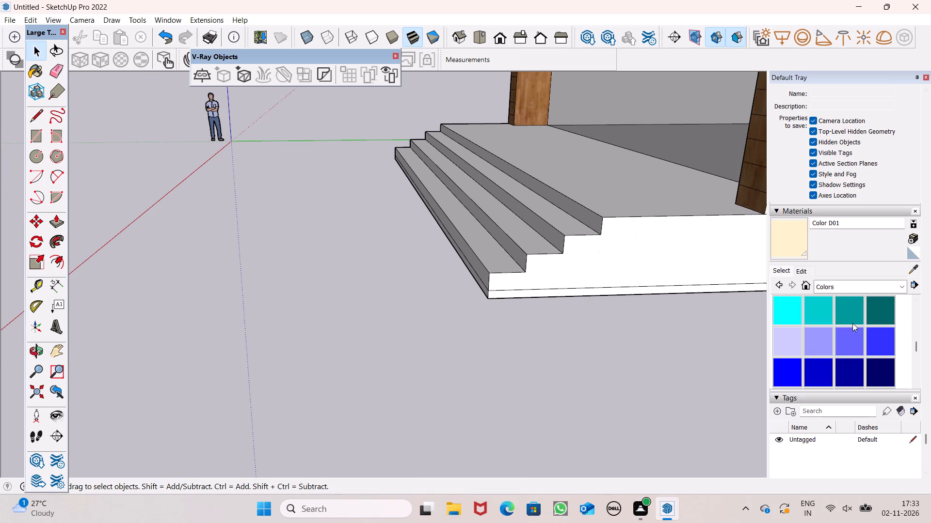
Paint the porch floor, the side wall farthest from the scale figure, and all stair treads and risers with Color M06.
scroll(852, 323, down, 9)
scroll(843, 311, up, 1)
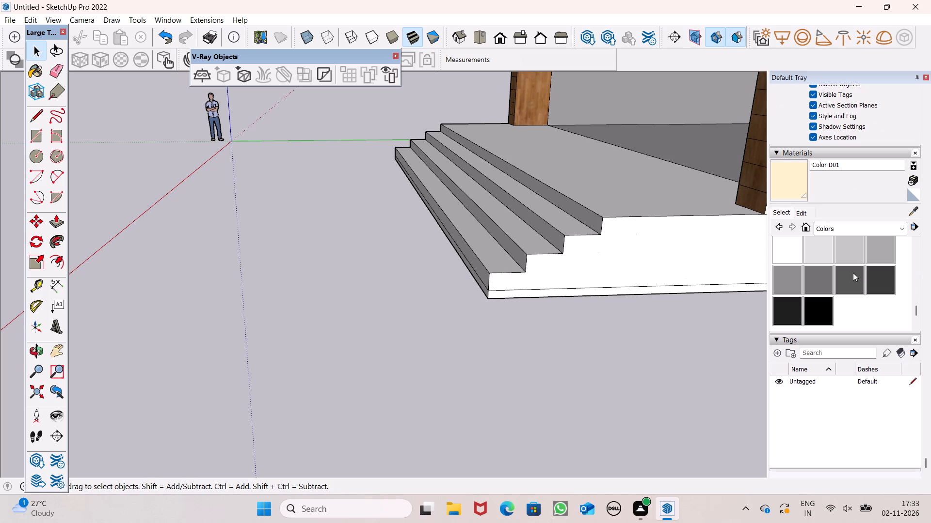
click(853, 271)
click(671, 190)
click(644, 231)
click(584, 219)
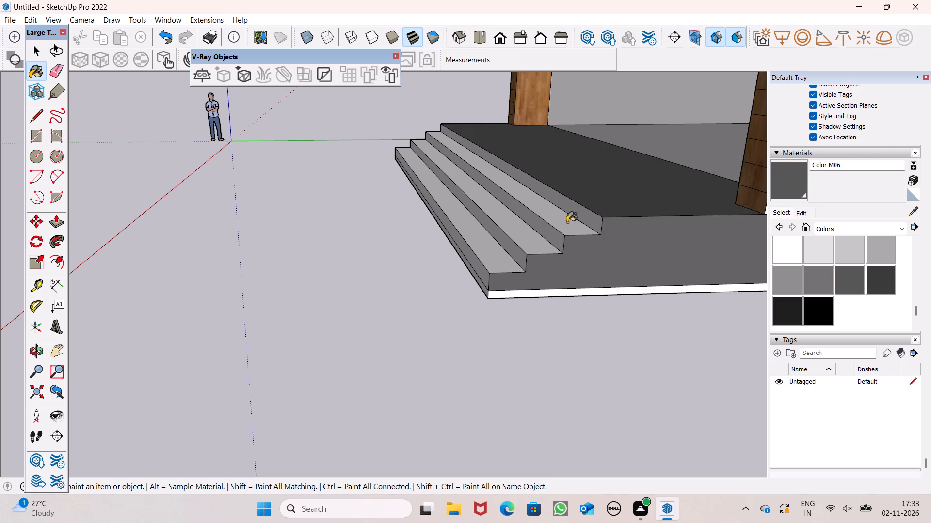
drag(567, 222, 555, 229)
click(546, 234)
drag(547, 233, 552, 233)
click(559, 230)
click(515, 250)
click(528, 244)
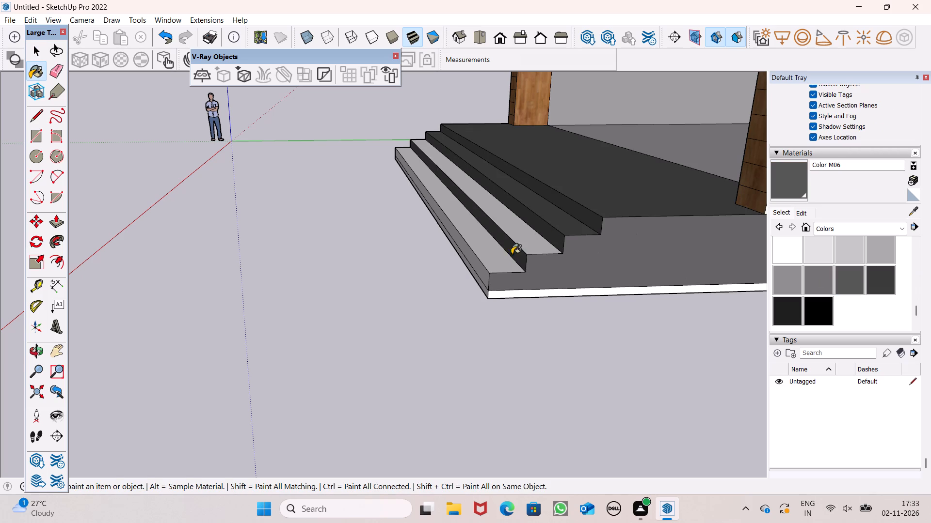
click(499, 265)
drag(479, 272, 484, 271)
Paint the combined stair and porch side nearest the scale figure with Color M06.
scroll(500, 269, down, 5)
middle_drag(352, 332, 867, 411)
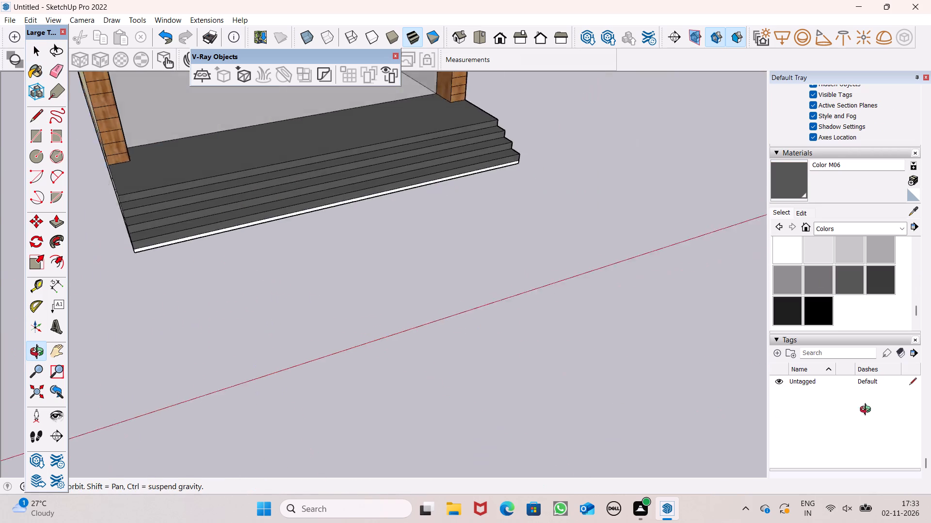
middle_drag(867, 411, 877, 395)
scroll(534, 288, down, 6)
scroll(342, 227, up, 6)
scroll(414, 214, down, 2)
scroll(379, 250, up, 1)
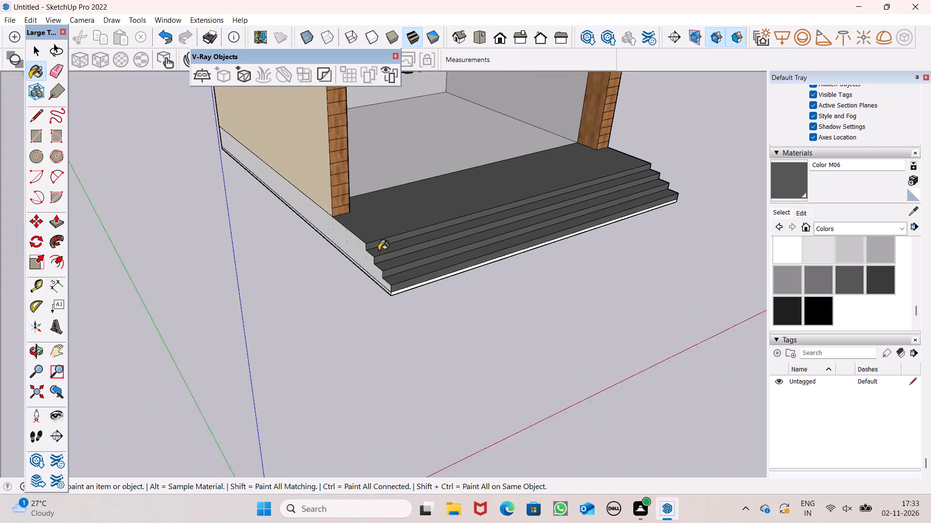
scroll(379, 250, up, 4)
click(355, 259)
Examine the painted stair sides and the whole front facade up to the upper-floor windows.
scroll(376, 236, down, 5)
middle_drag(487, 251, 47, 195)
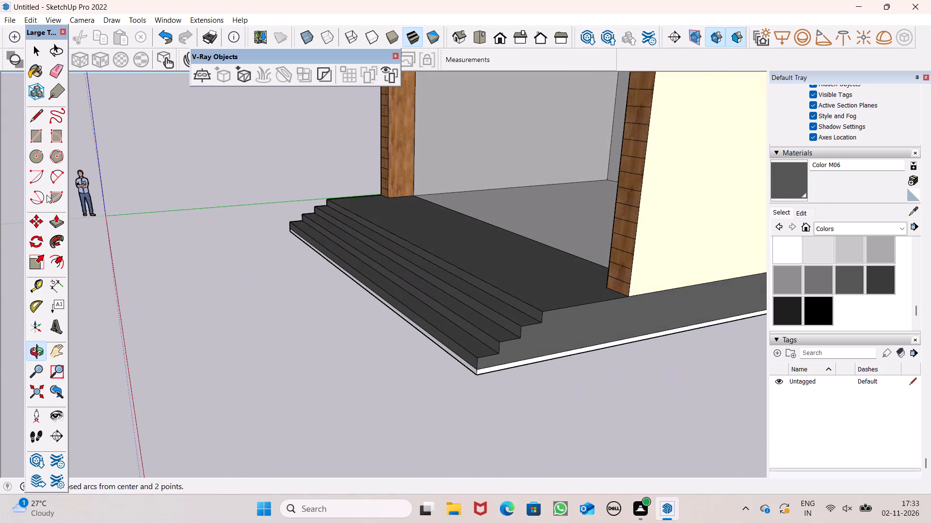
scroll(344, 297, down, 5)
middle_drag(324, 299, 613, 267)
scroll(613, 264, down, 6)
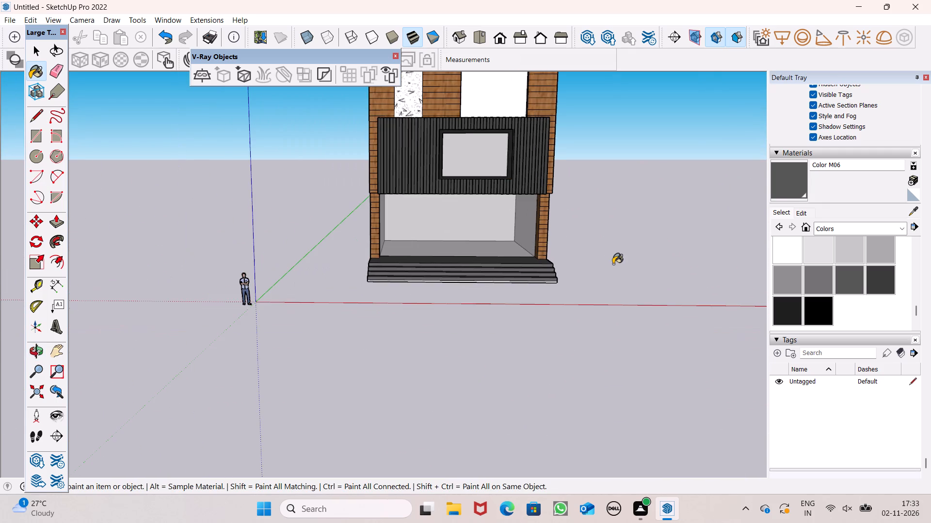
scroll(439, 276, down, 3)
middle_drag(448, 292, 449, 287)
scroll(450, 290, down, 3)
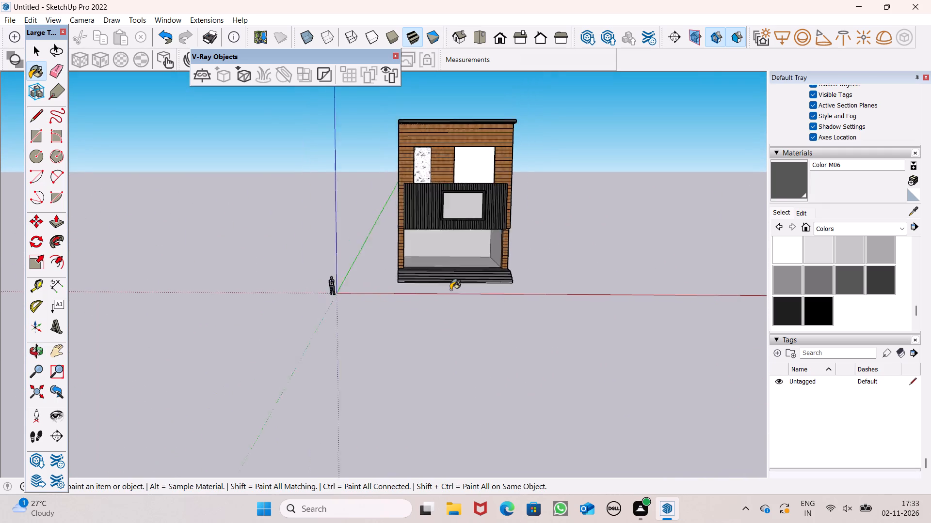
scroll(450, 290, down, 3)
scroll(446, 167, up, 6)
scroll(487, 149, up, 7)
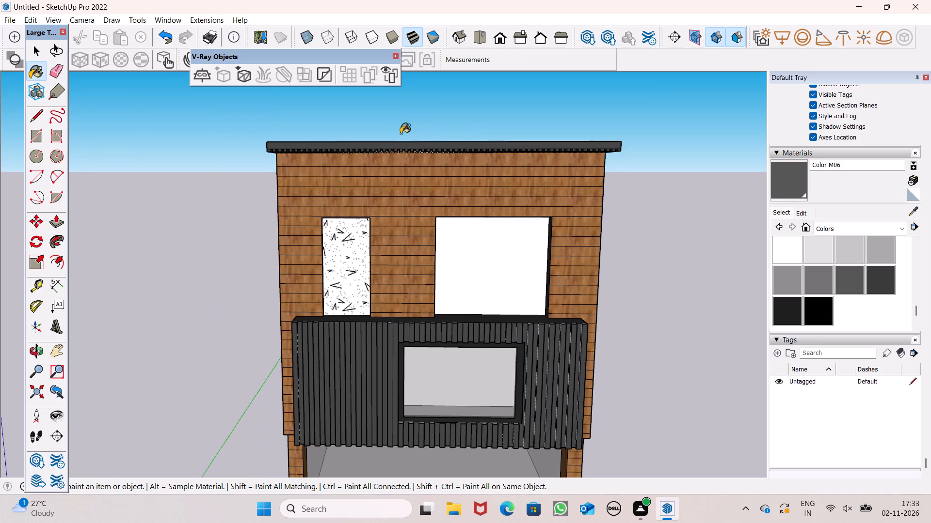
scroll(401, 134, up, 1)
key(space)
scroll(353, 111, down, 1)
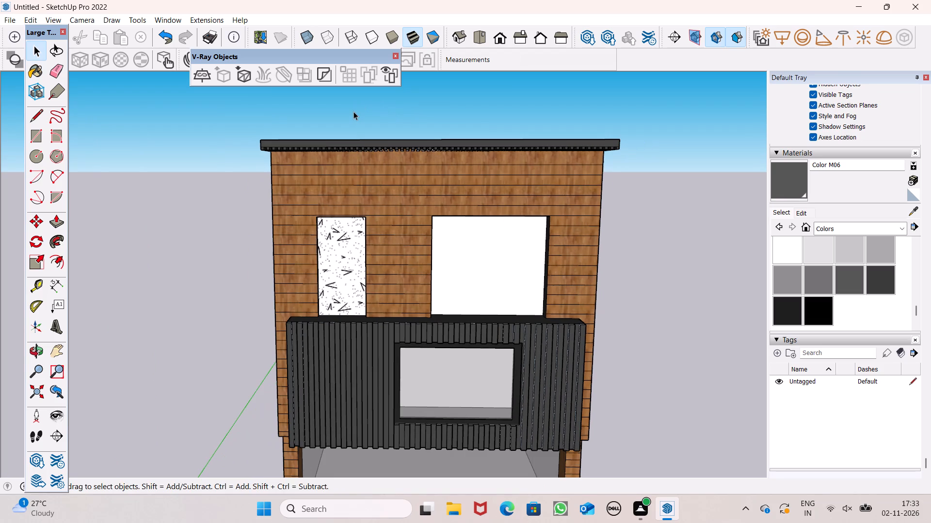
middle_drag(545, 169, 558, 162)
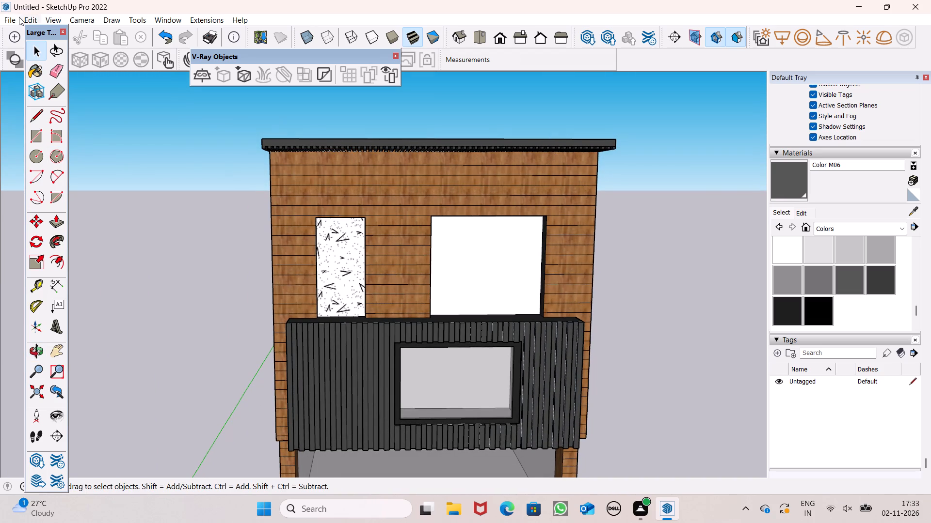
Import the SUNset picture as an image and place it from the lower corner of the wide upper-floor opening.
click(9, 23)
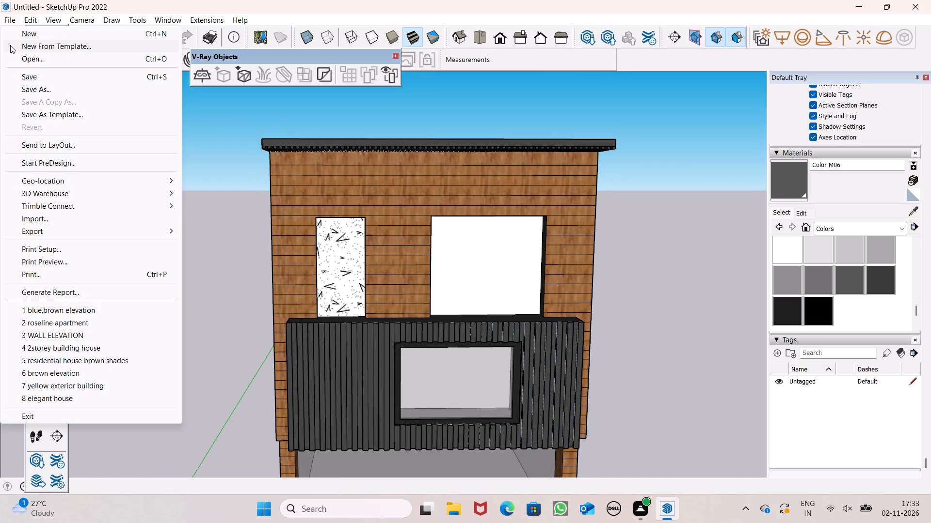
click(43, 217)
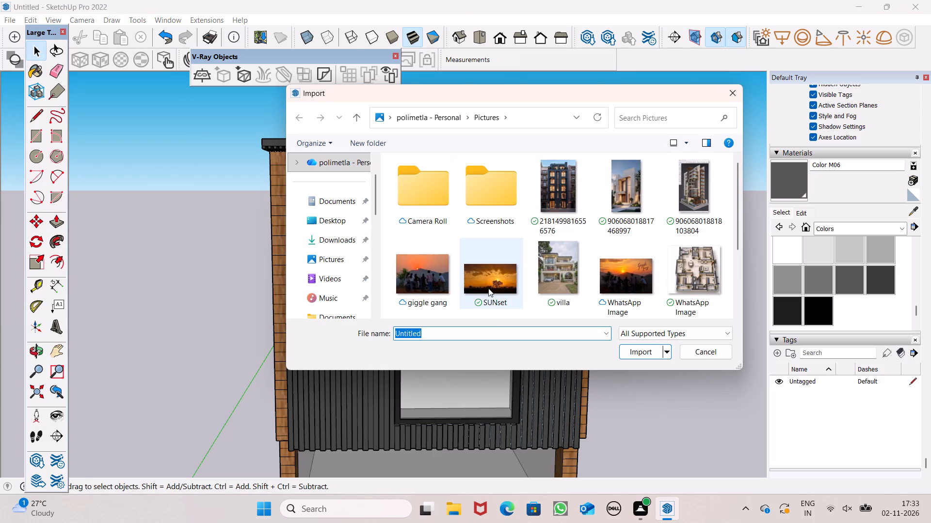
click(498, 287)
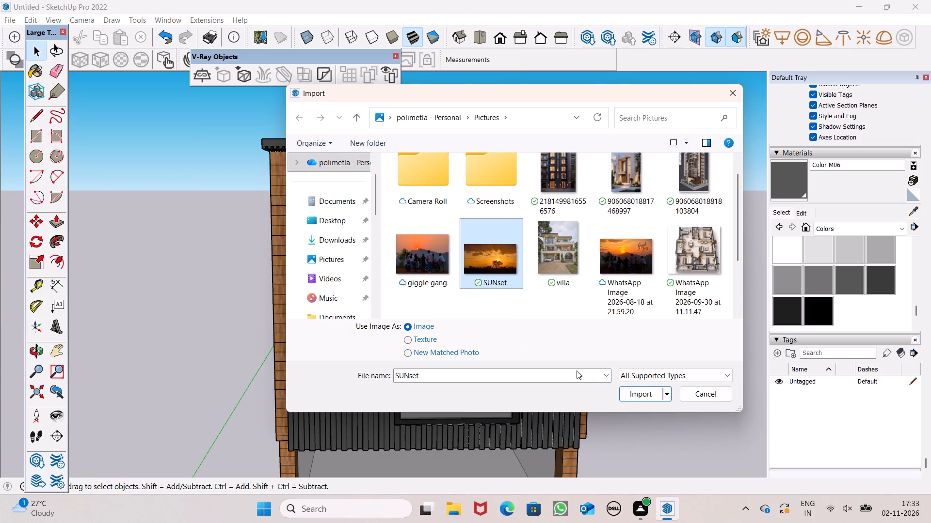
click(633, 393)
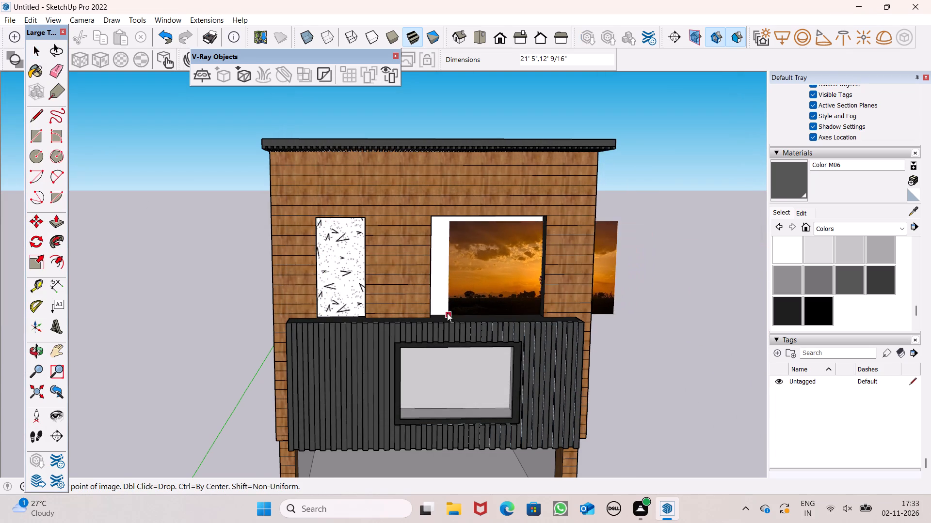
click(433, 308)
middle_drag(524, 299, 519, 293)
click(510, 284)
key(space)
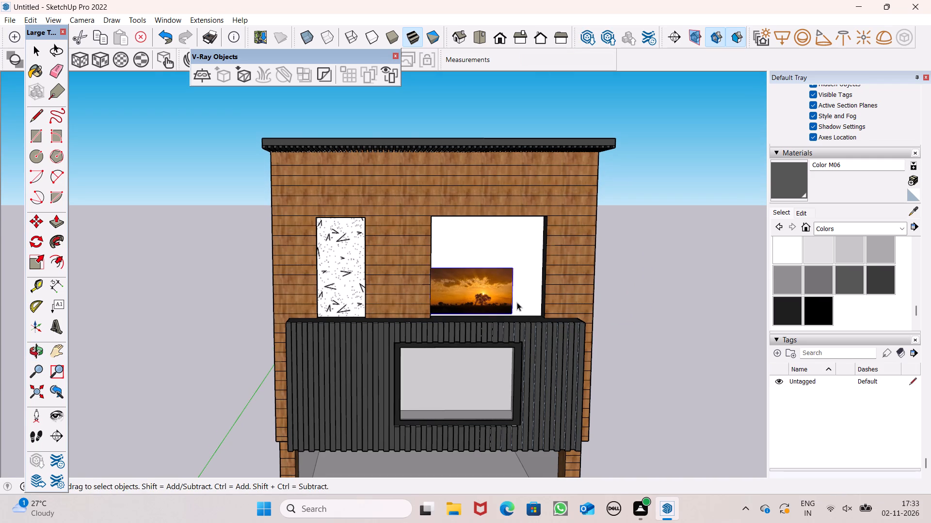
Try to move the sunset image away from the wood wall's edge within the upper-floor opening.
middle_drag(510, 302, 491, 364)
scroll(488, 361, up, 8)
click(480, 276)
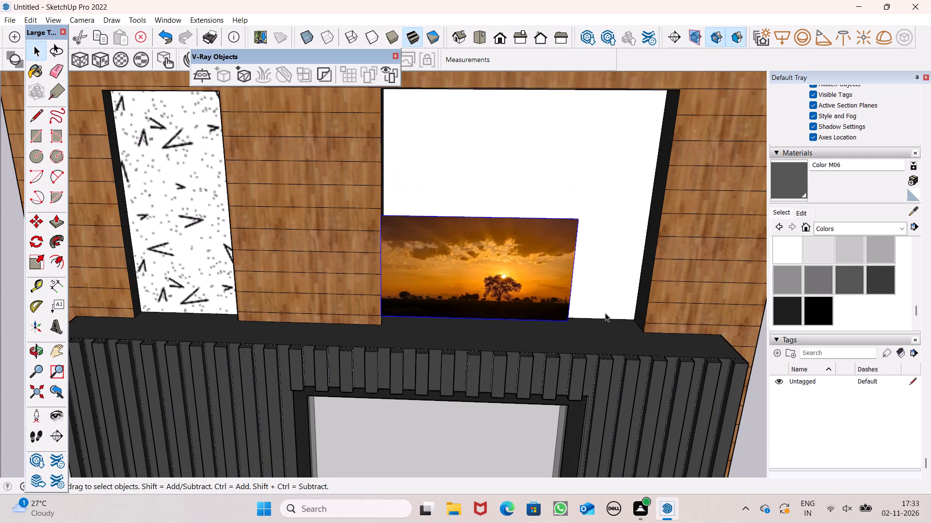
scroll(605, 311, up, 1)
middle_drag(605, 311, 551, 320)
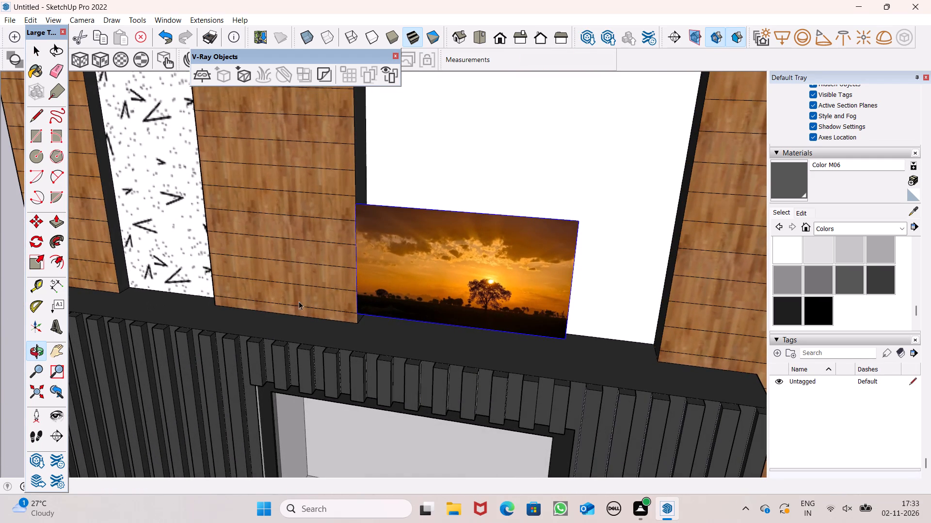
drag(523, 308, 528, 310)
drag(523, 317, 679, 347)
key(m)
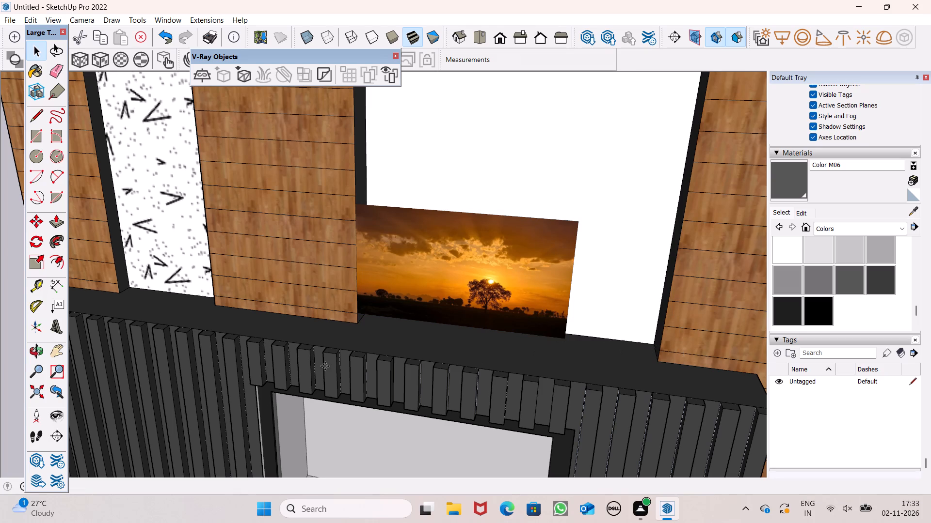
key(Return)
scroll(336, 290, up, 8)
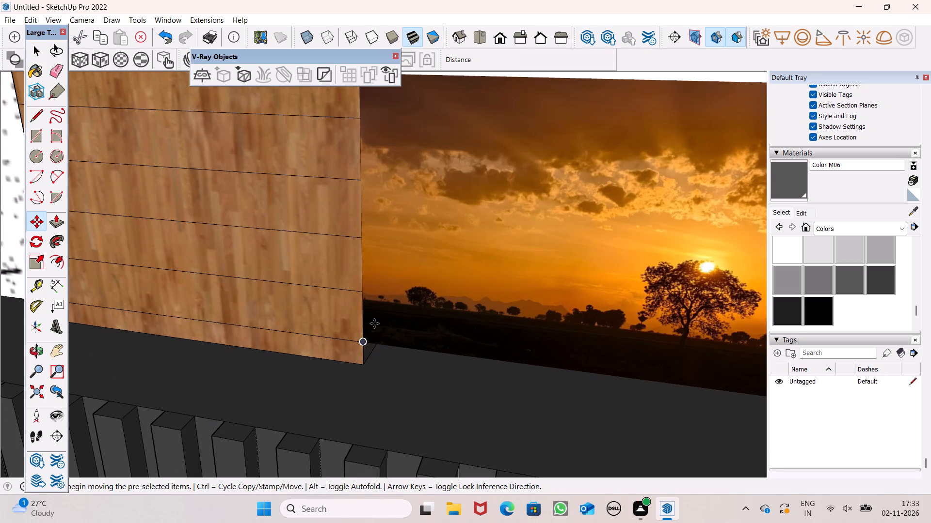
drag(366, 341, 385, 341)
Move the sunset image so its lower corner lines up with the inner lower corner of the wide upper-floor opening.
key(space)
click(406, 313)
scroll(406, 312, down, 5)
key(m)
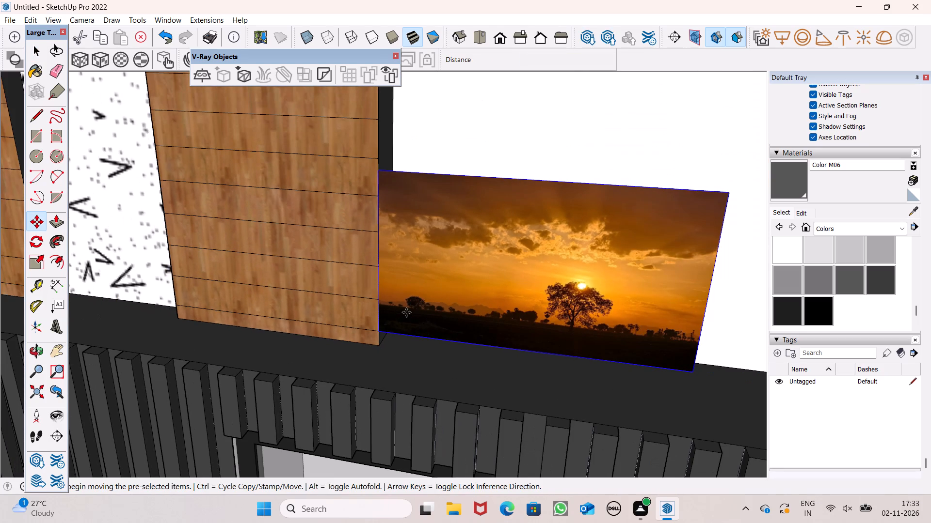
key(Return)
drag(381, 332, 403, 330)
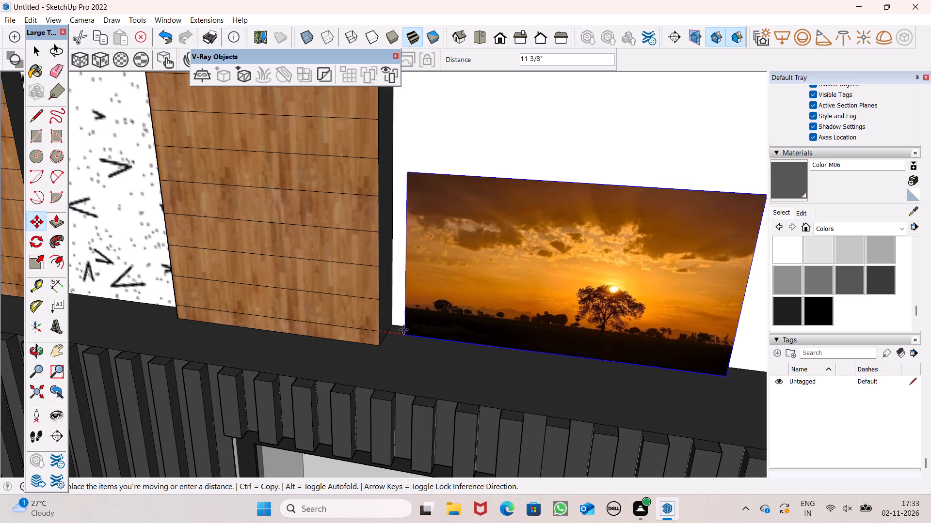
drag(403, 330, 396, 322)
scroll(388, 332, up, 6)
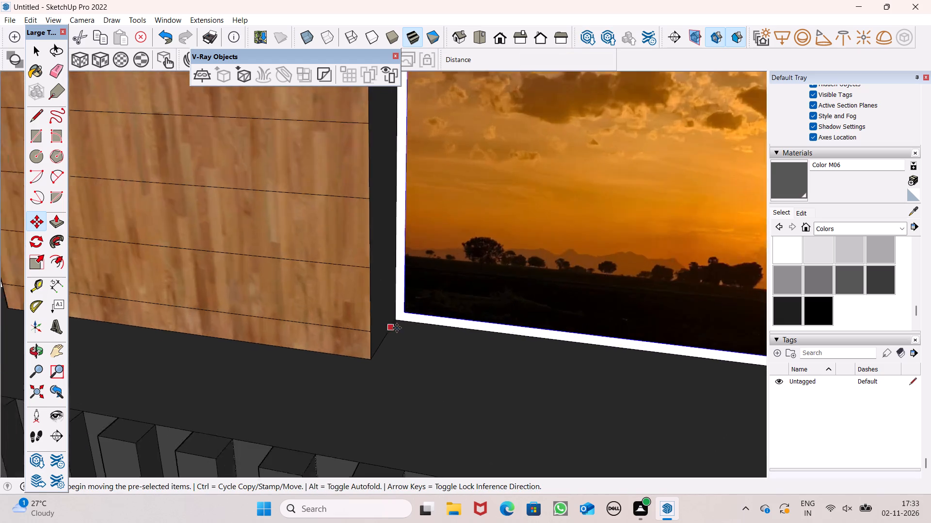
scroll(397, 328, up, 3)
drag(409, 304, 400, 316)
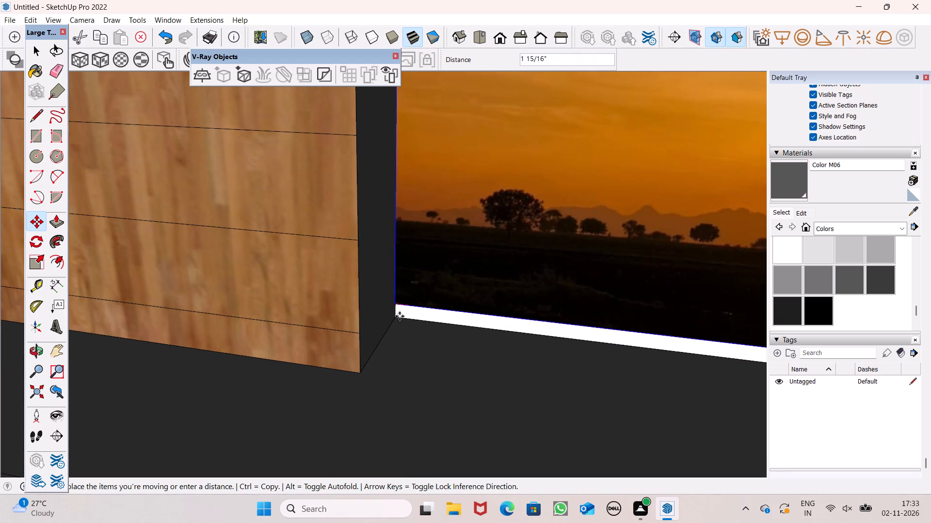
drag(400, 316, 406, 286)
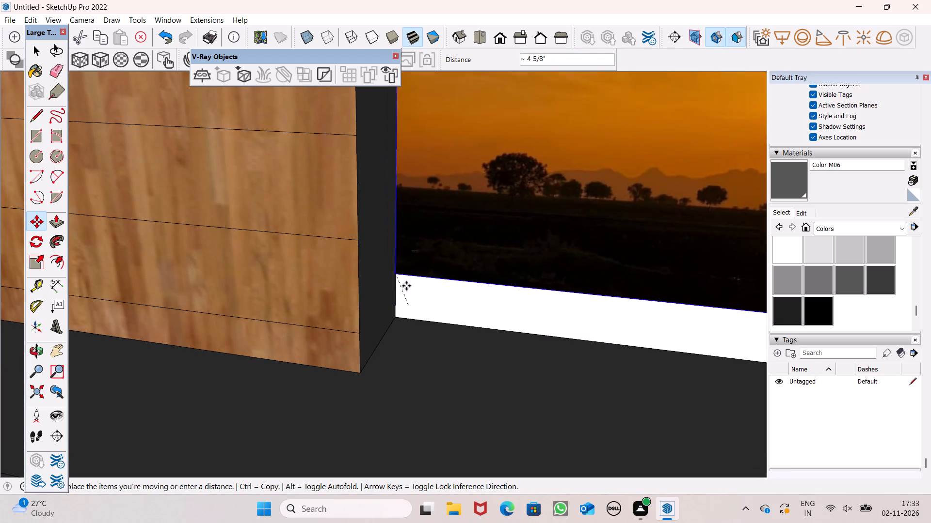
drag(406, 286, 396, 252)
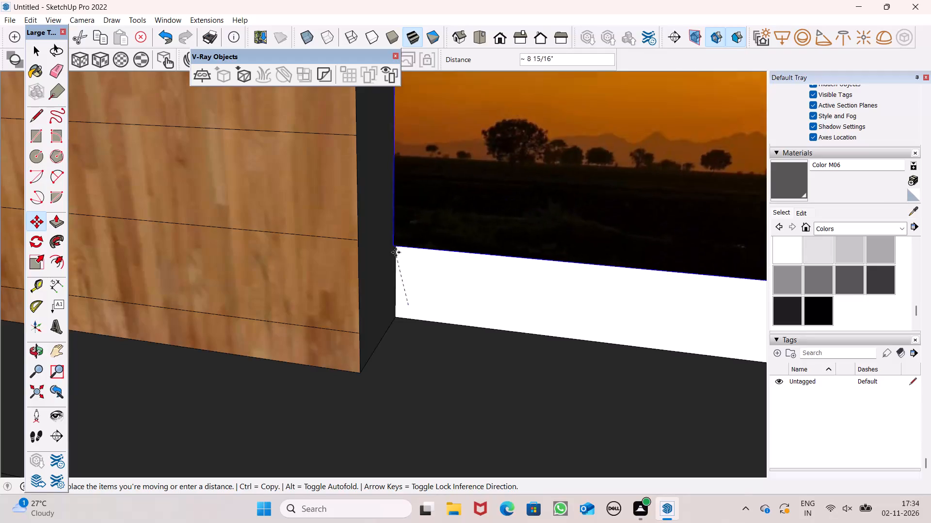
drag(396, 252, 393, 317)
scroll(400, 320, down, 17)
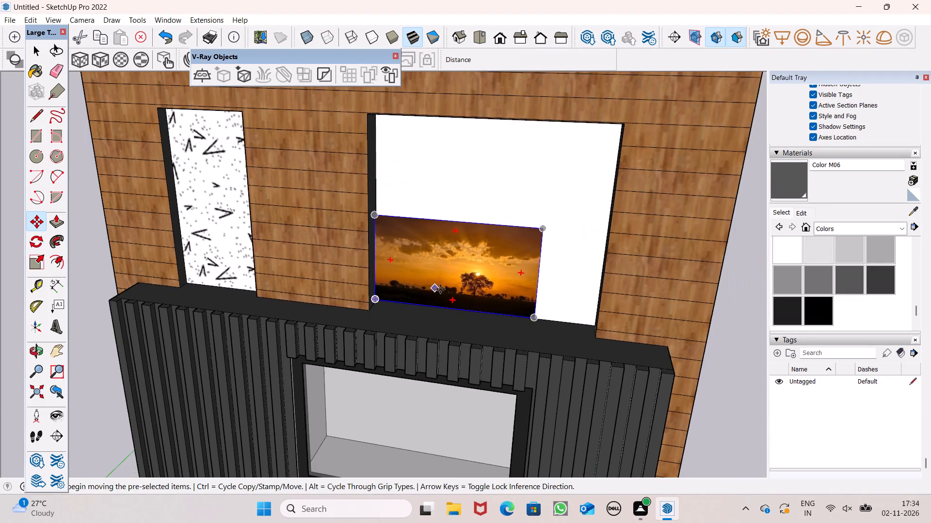
Shift the sunset image back from the facade plane into the opening and bring its lower corner to the jamb's base.
middle_drag(494, 290, 224, 361)
scroll(285, 310, up, 7)
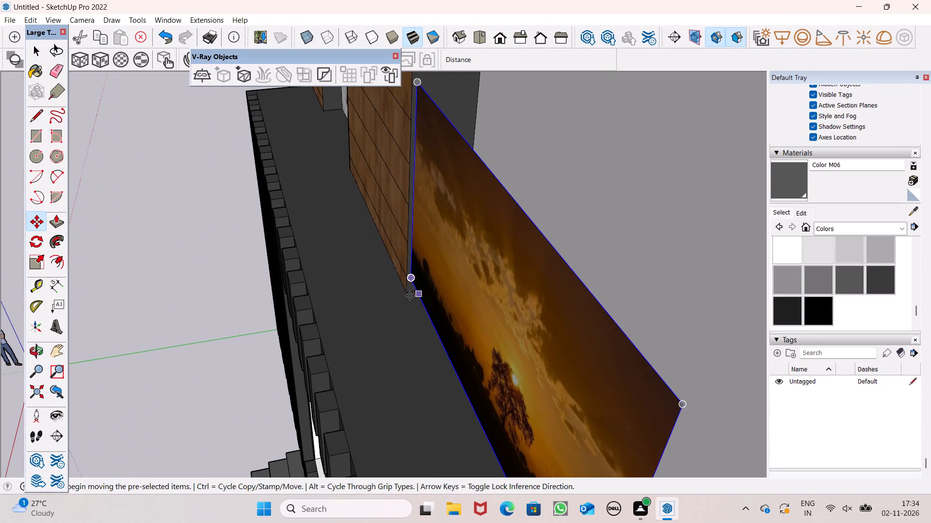
drag(414, 281, 473, 147)
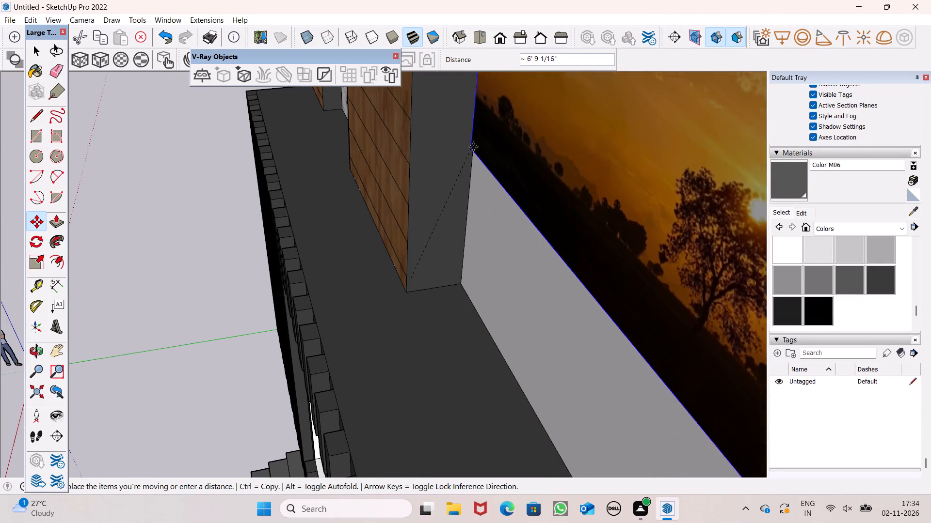
drag(473, 147, 508, 135)
middle_drag(443, 210, 610, 178)
scroll(494, 291, down, 7)
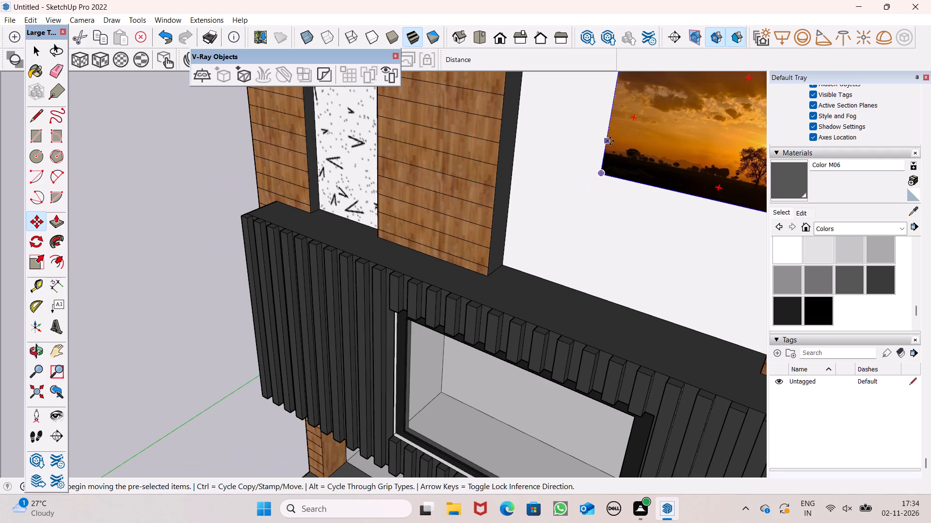
drag(602, 174, 501, 254)
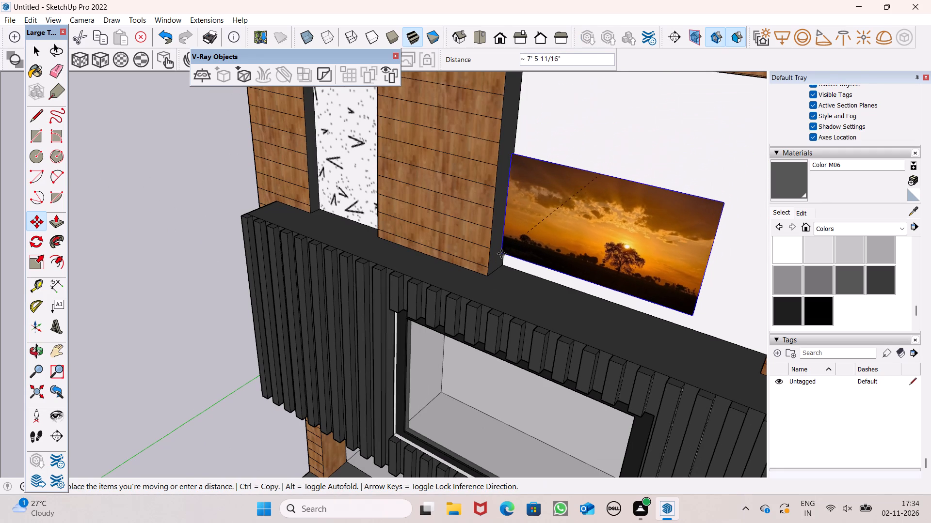
drag(501, 254, 501, 267)
Move the sunset image by its upper corner farther back along the jamb onto the white panel behind the opening.
middle_drag(507, 283, 492, 306)
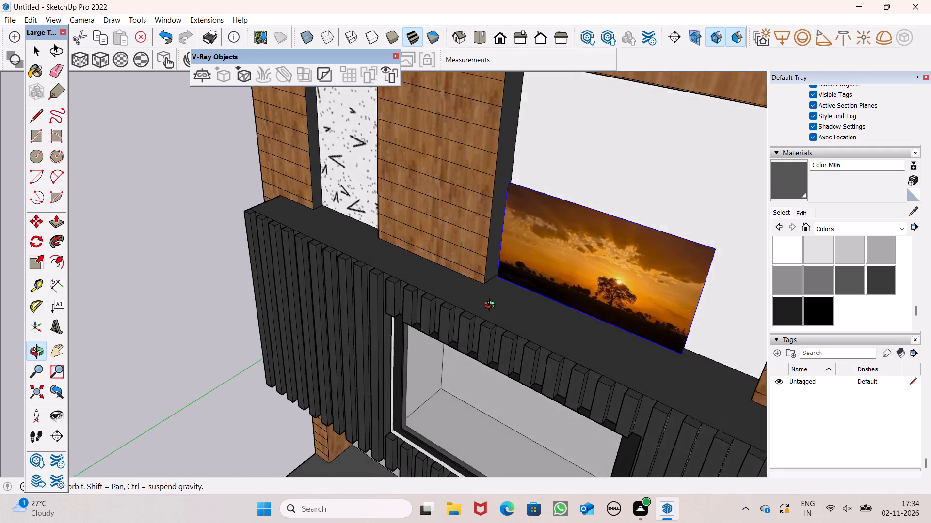
middle_drag(492, 306, 404, 387)
scroll(471, 337, up, 7)
drag(465, 219, 487, 208)
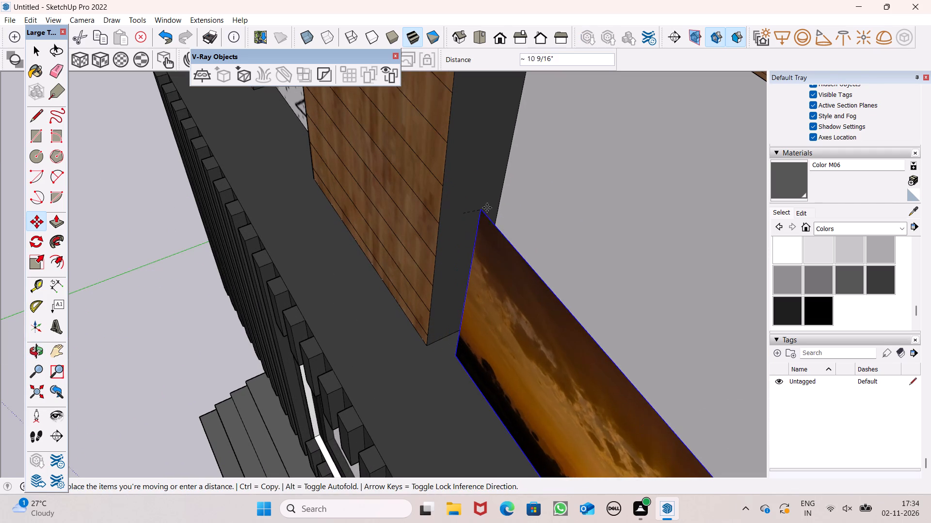
drag(487, 208, 531, 101)
scroll(476, 156, down, 7)
middle_drag(422, 336, 431, 336)
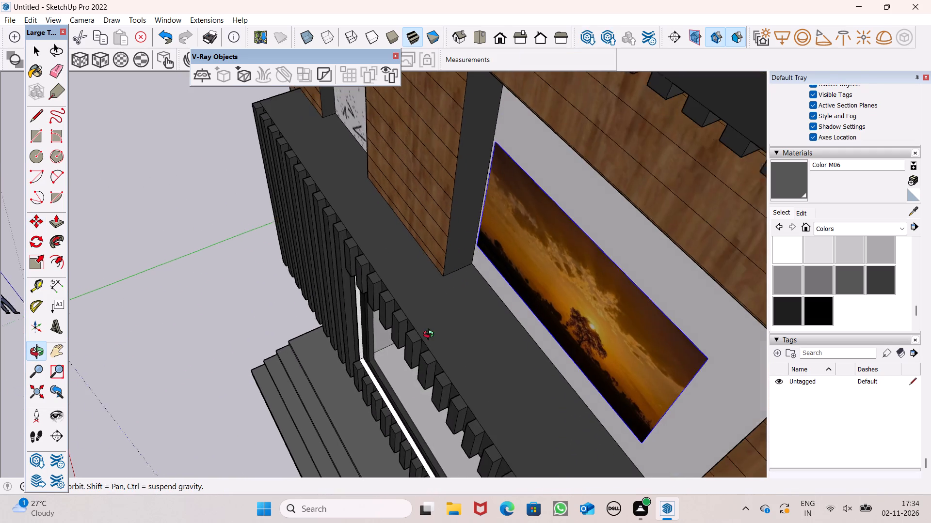
Move the sunset image down by its lower corner to the base of the jamb nearest the narrow patterned opening, about 4' 2" away.
middle_drag(431, 336, 589, 261)
scroll(563, 236, down, 6)
scroll(564, 185, up, 7)
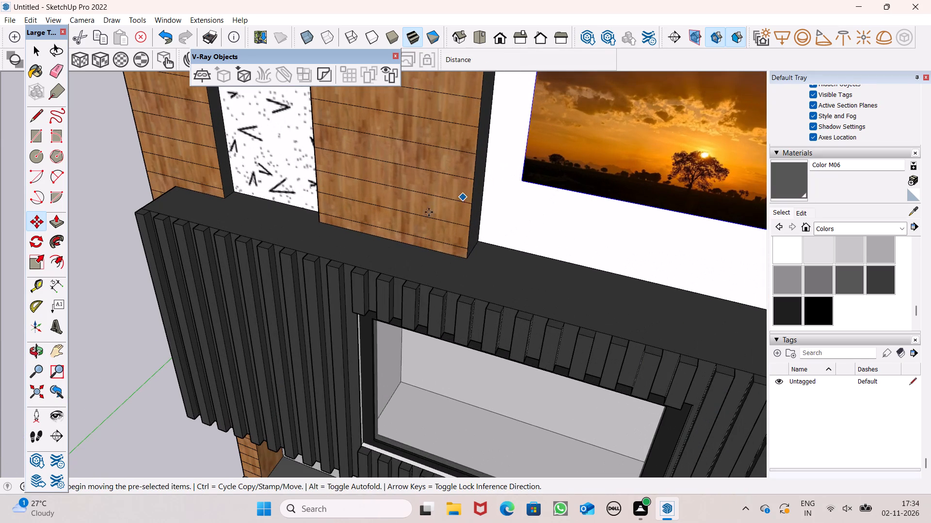
scroll(415, 217, up, 8)
scroll(411, 218, down, 4)
middle_drag(505, 227, 453, 176)
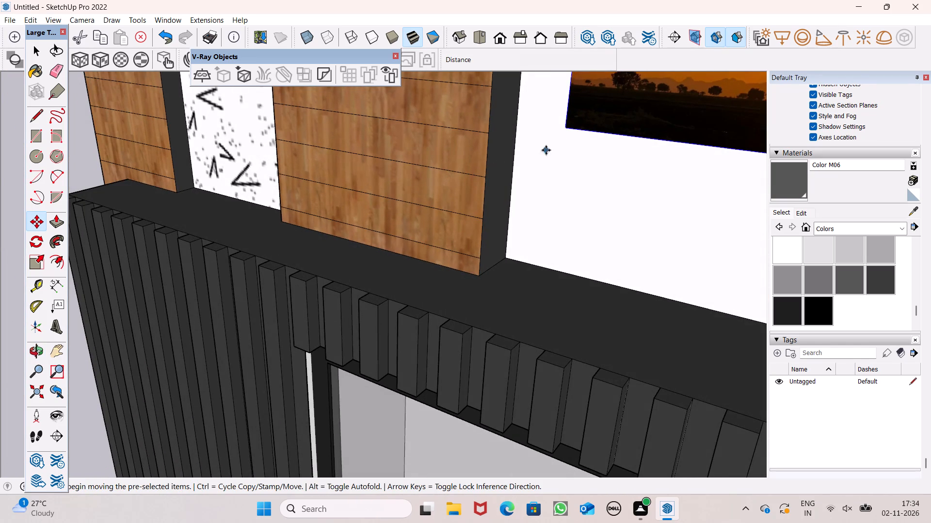
drag(568, 130, 504, 261)
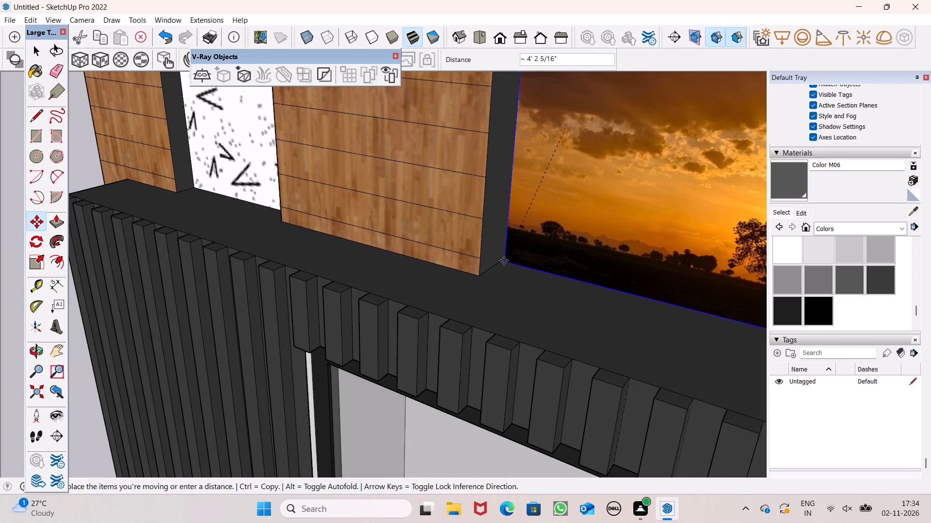
drag(504, 261, 502, 259)
key(space)
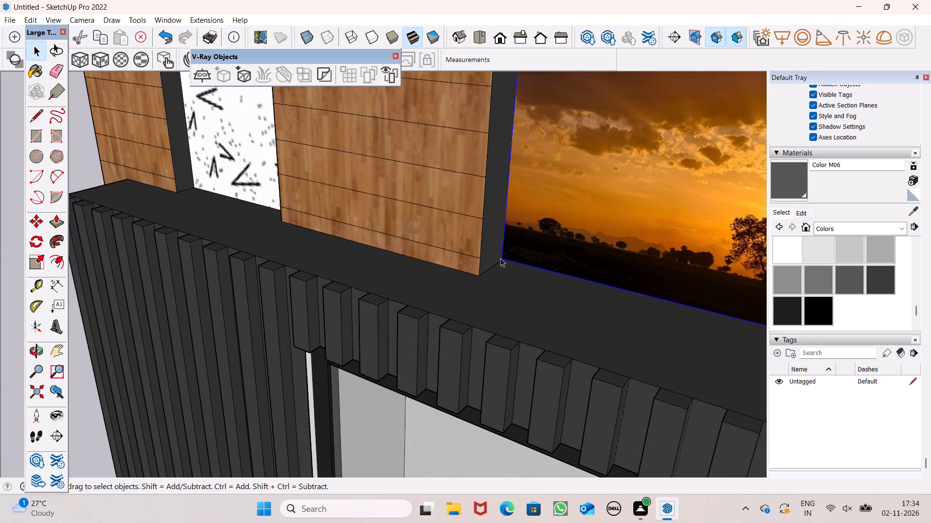
Move the sunset image about 6" by its lower corner to close the gap at that jamb's inner base.
scroll(500, 258, down, 5)
middle_drag(530, 268, 578, 275)
scroll(521, 244, up, 8)
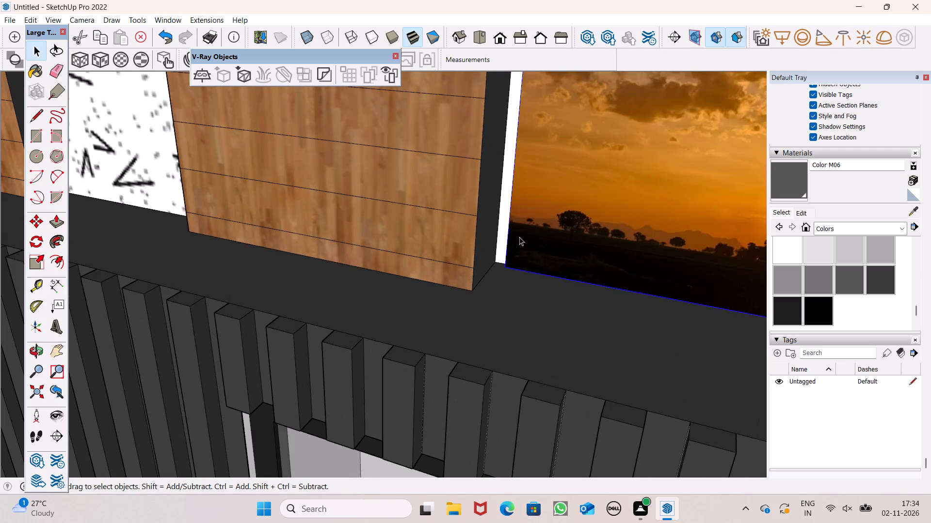
scroll(353, 177, down, 3)
middle_drag(372, 240, 414, 200)
key(m)
key(Return)
scroll(502, 193, up, 4)
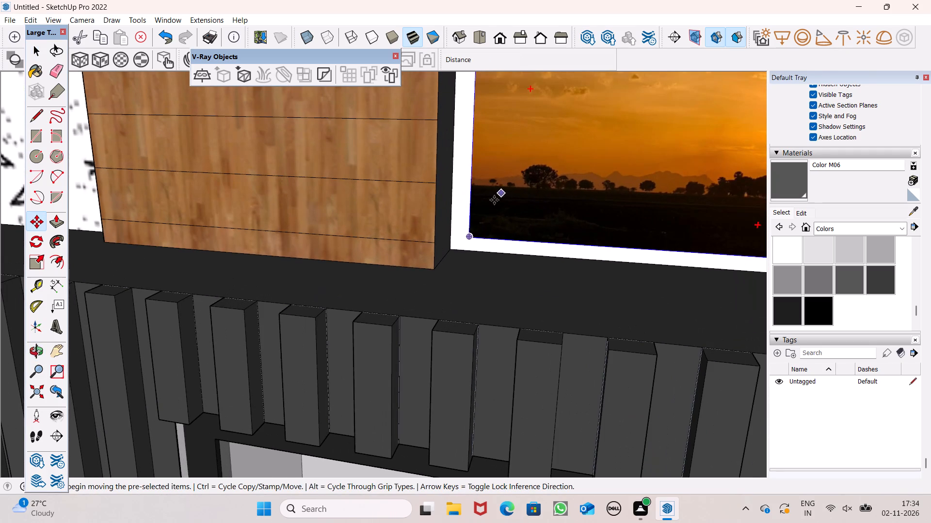
drag(472, 236, 472, 238)
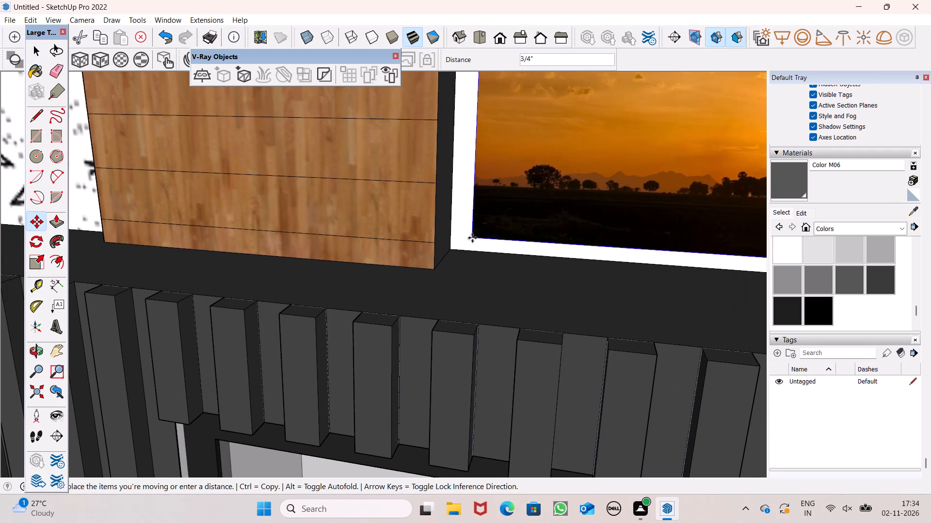
drag(472, 238, 451, 288)
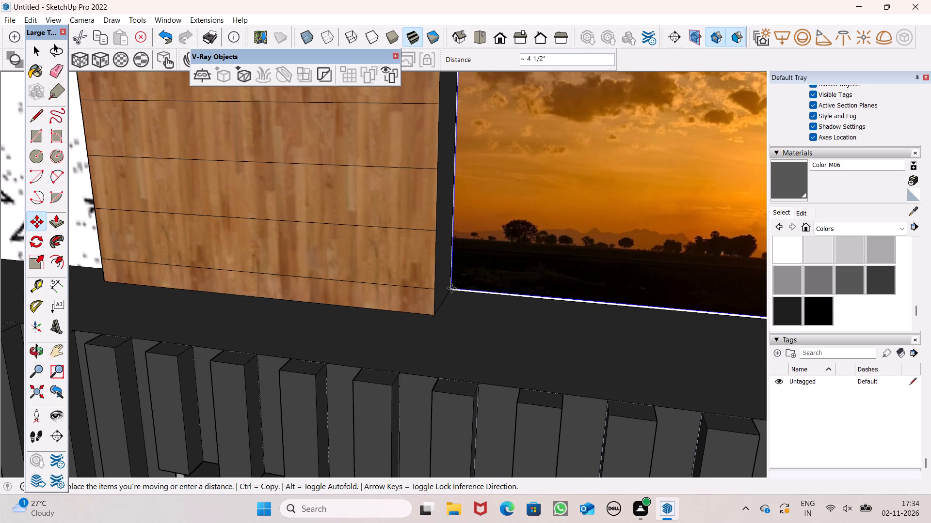
drag(451, 288, 446, 290)
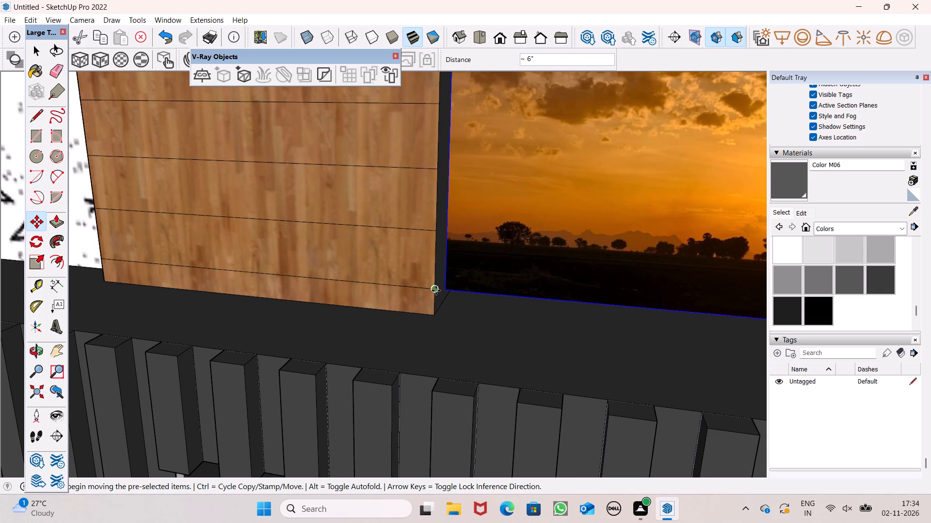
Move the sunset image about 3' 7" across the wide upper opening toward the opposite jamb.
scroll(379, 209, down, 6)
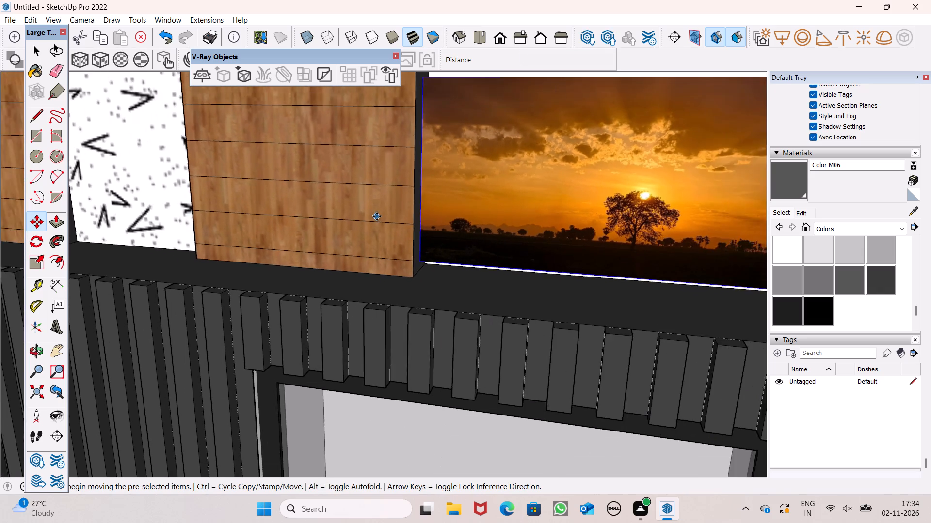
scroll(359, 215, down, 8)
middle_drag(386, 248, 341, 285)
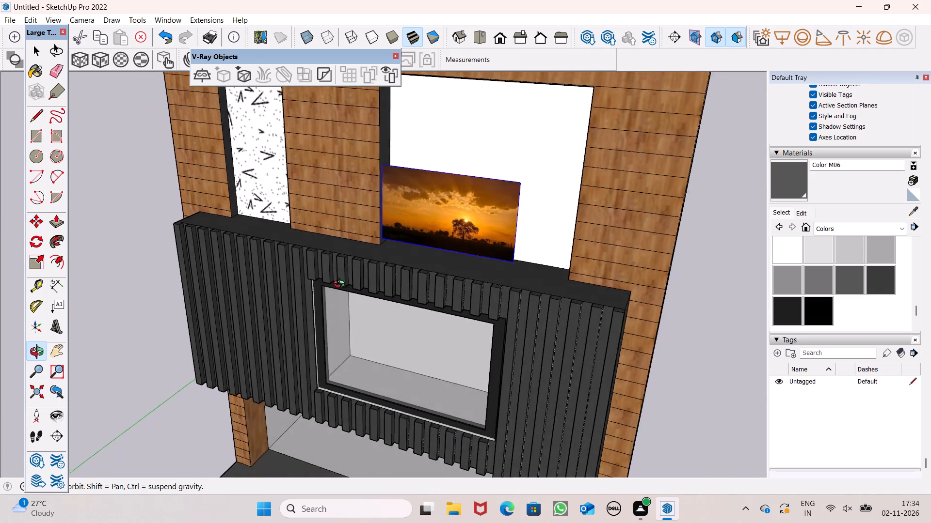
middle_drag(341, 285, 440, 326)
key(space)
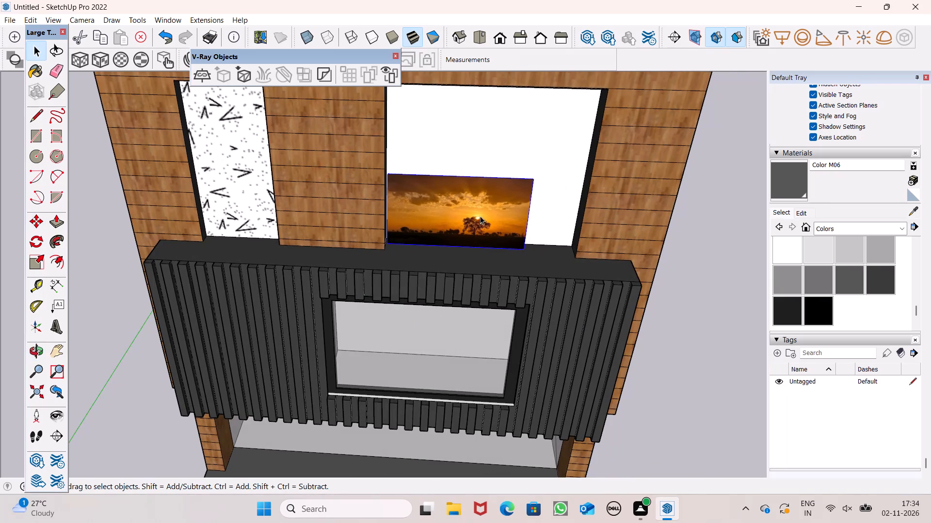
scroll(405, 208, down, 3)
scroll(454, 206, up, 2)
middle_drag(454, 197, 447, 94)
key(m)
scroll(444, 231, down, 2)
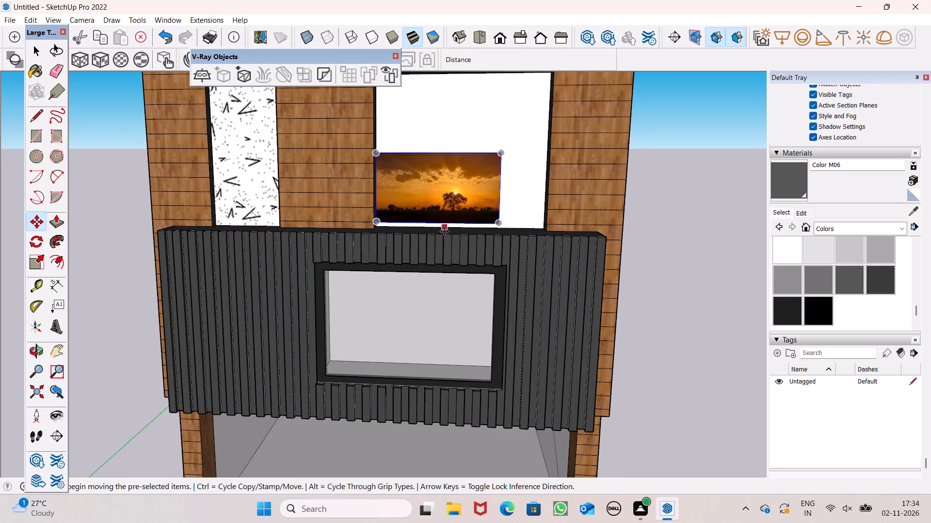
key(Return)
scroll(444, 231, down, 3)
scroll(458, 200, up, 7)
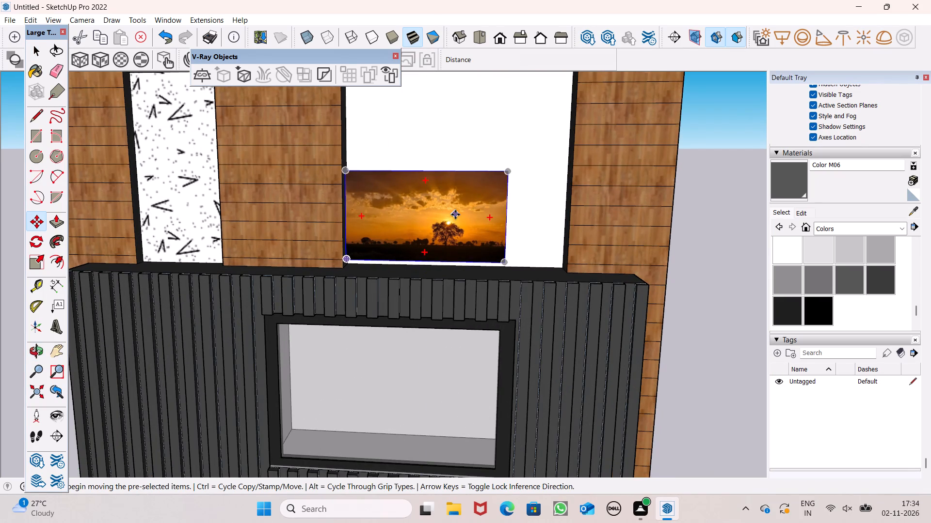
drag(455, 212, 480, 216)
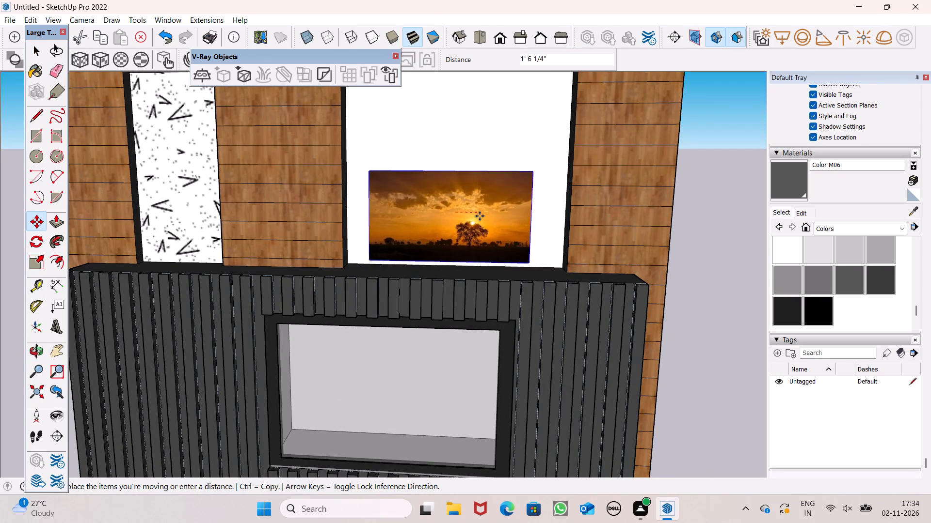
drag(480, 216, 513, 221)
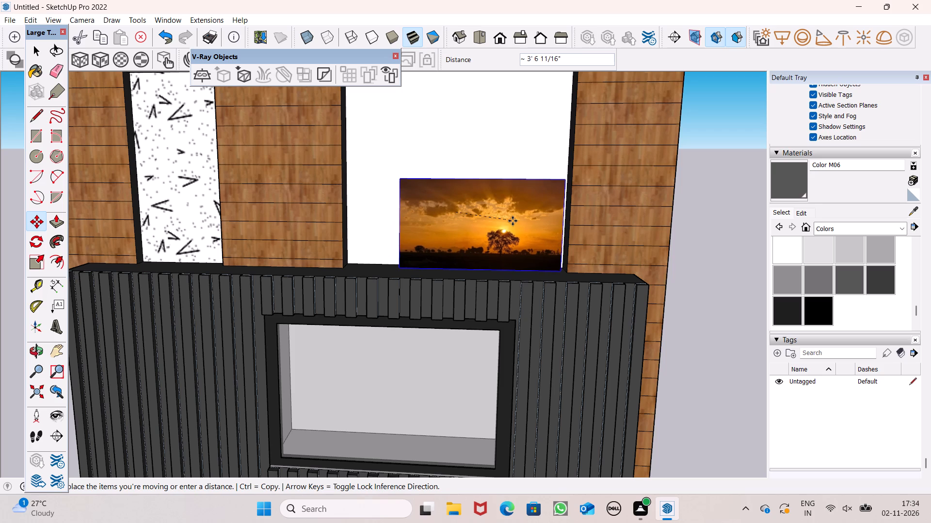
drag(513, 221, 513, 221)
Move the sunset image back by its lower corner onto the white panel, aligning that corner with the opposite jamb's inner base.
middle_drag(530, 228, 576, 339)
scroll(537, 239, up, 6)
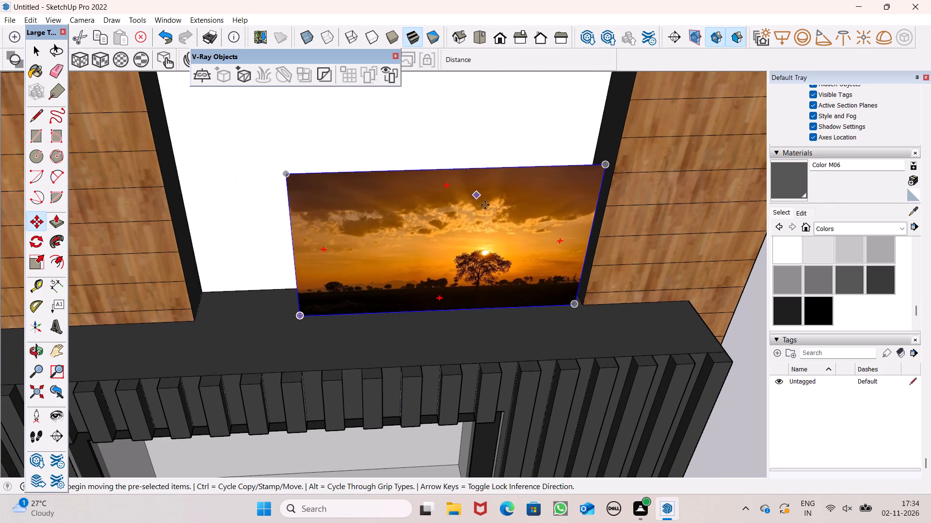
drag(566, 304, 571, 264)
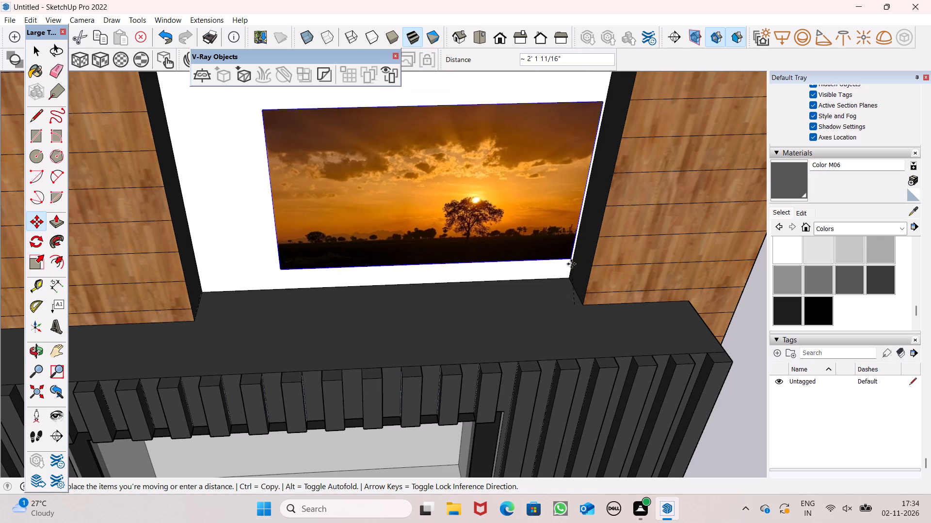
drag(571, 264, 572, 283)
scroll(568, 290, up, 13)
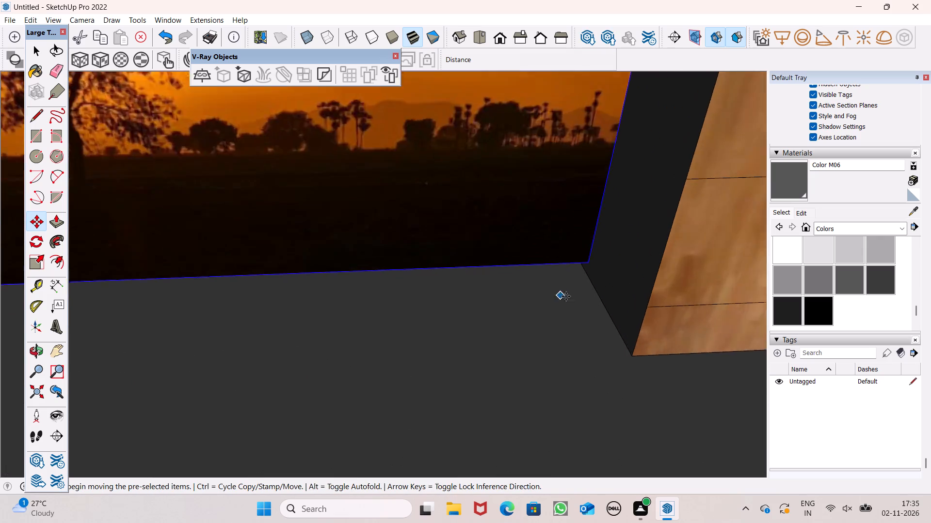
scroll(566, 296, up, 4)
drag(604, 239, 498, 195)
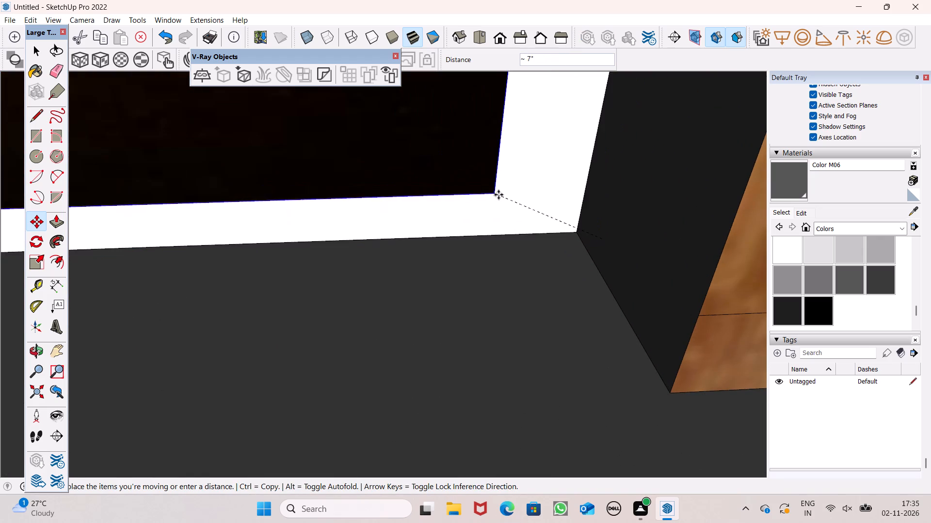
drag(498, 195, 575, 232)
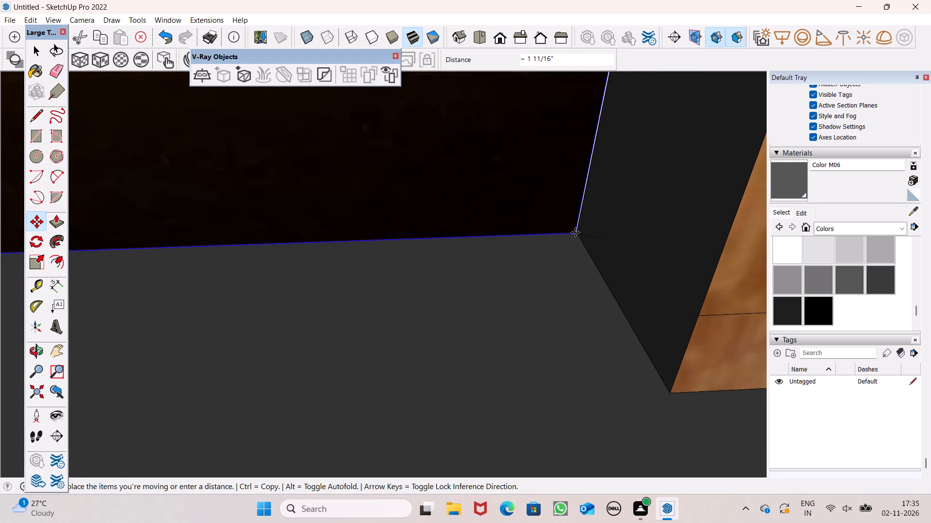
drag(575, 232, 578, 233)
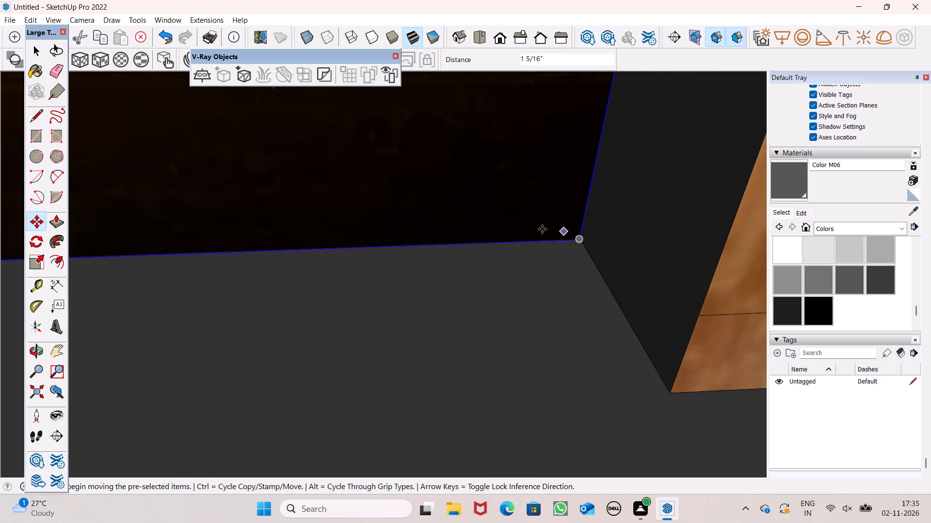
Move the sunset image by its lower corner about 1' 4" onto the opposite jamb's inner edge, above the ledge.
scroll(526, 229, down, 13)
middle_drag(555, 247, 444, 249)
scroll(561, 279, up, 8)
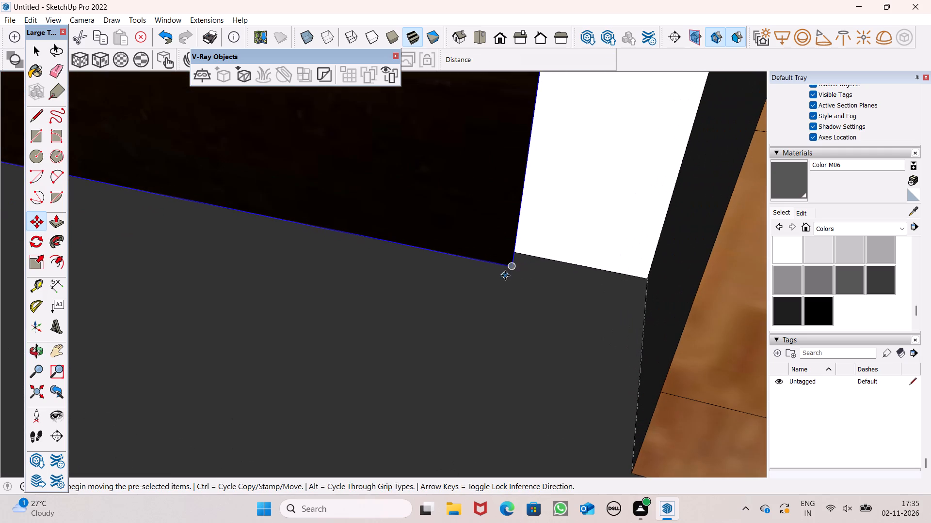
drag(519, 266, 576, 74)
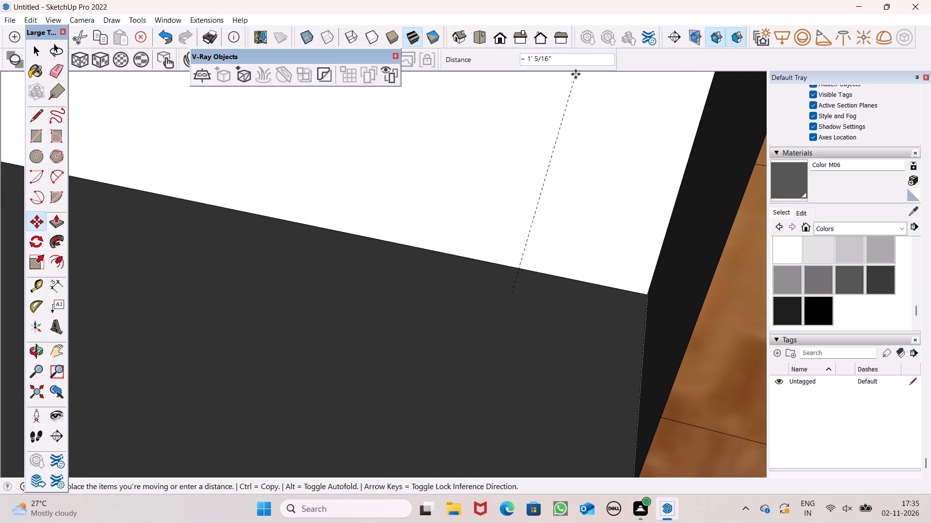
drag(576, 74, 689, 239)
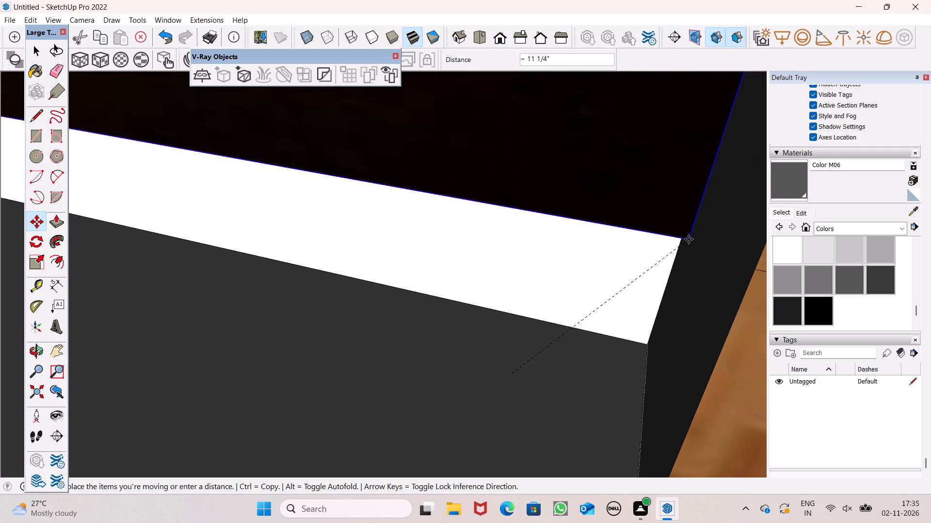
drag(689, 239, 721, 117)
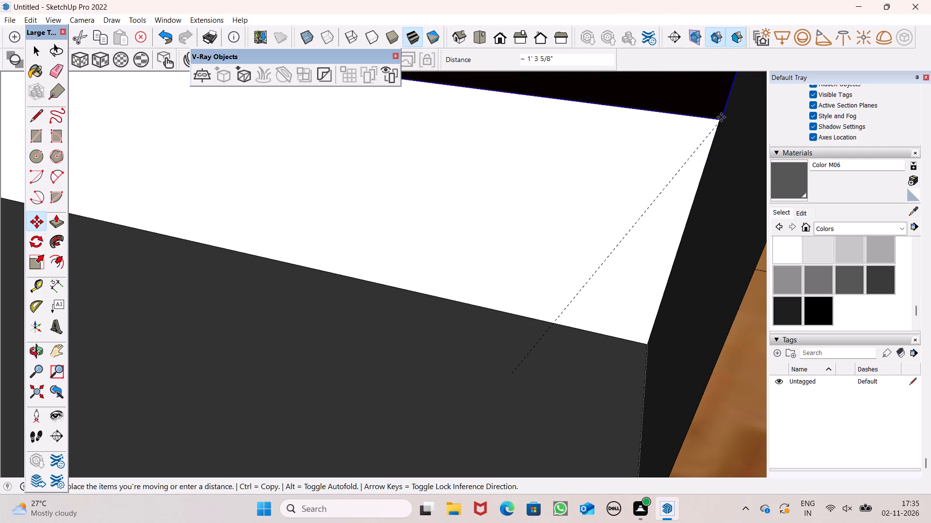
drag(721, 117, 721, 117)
Move the sunset image about 3' 11" across the opening to the base of the jamb nearest the narrow patterned opening.
scroll(612, 267, down, 5)
middle_drag(619, 305, 682, 164)
scroll(596, 248, down, 6)
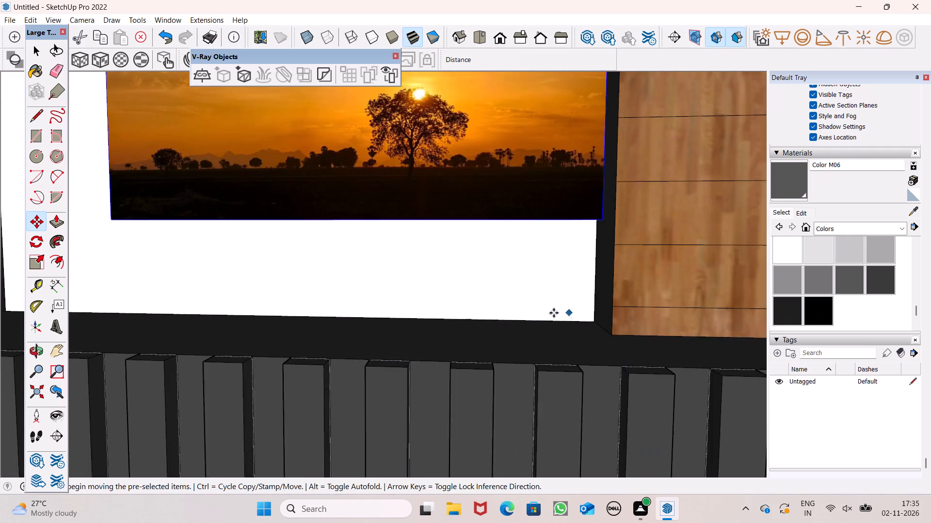
scroll(554, 313, down, 14)
middle_drag(524, 323, 729, 418)
scroll(439, 309, up, 5)
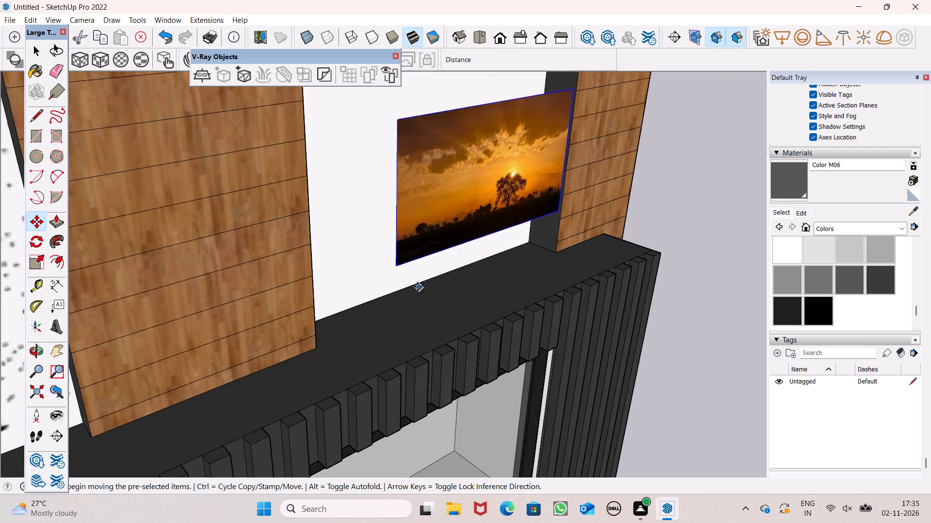
drag(410, 248, 331, 303)
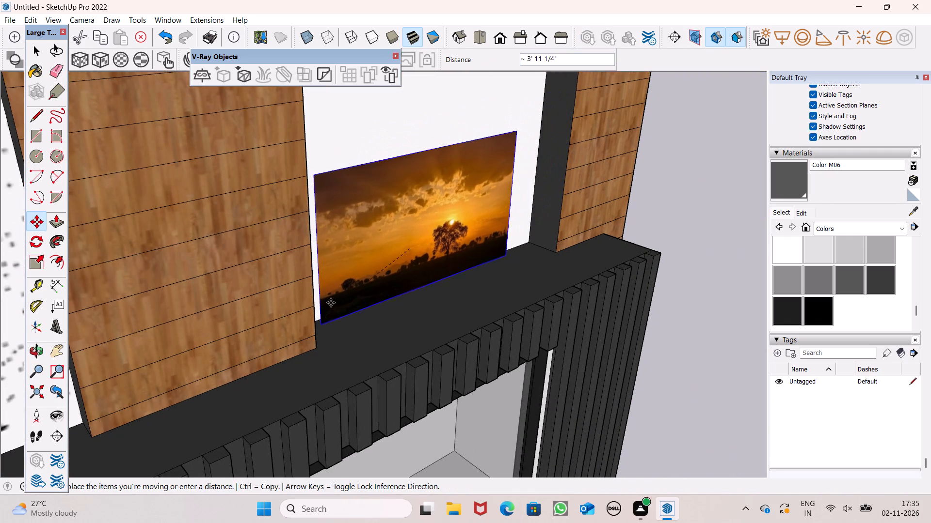
drag(331, 303, 329, 301)
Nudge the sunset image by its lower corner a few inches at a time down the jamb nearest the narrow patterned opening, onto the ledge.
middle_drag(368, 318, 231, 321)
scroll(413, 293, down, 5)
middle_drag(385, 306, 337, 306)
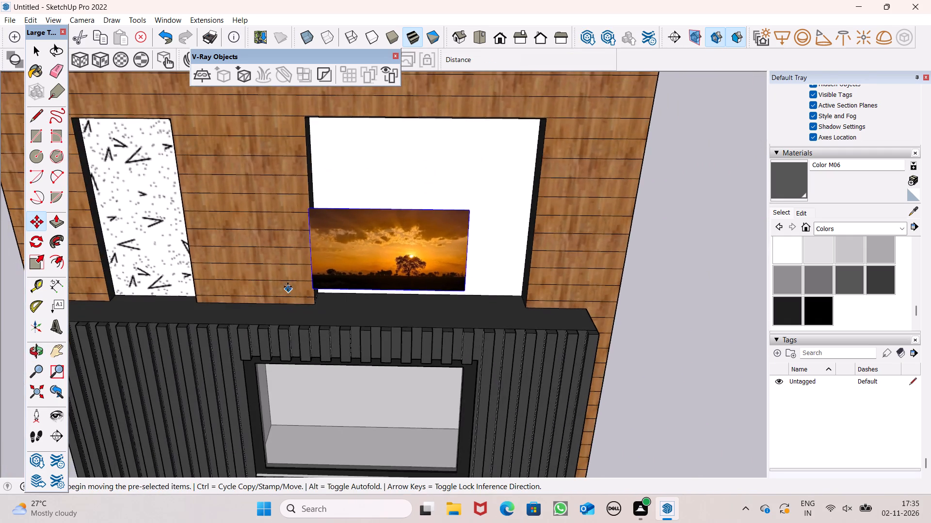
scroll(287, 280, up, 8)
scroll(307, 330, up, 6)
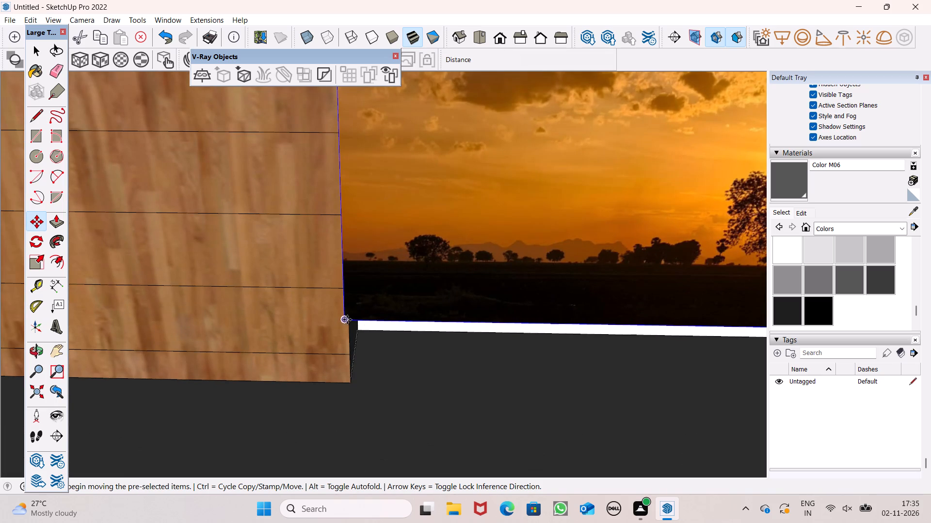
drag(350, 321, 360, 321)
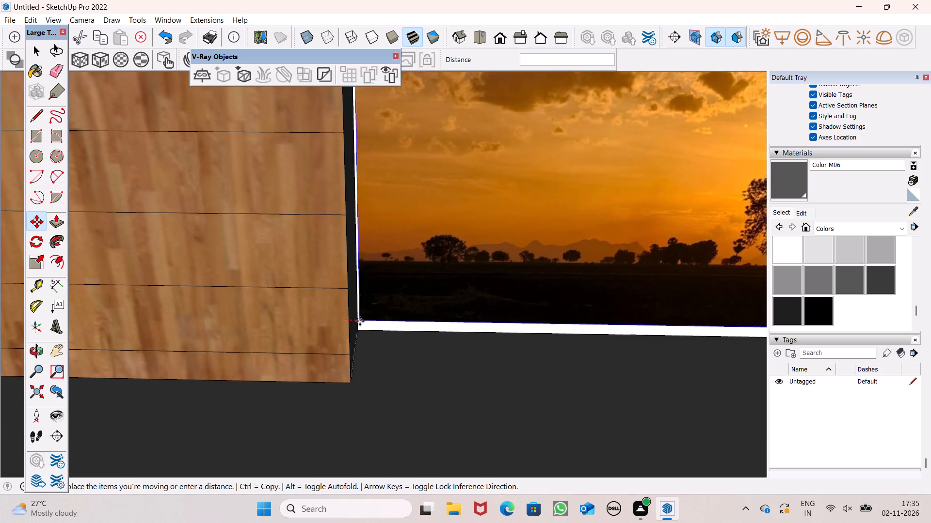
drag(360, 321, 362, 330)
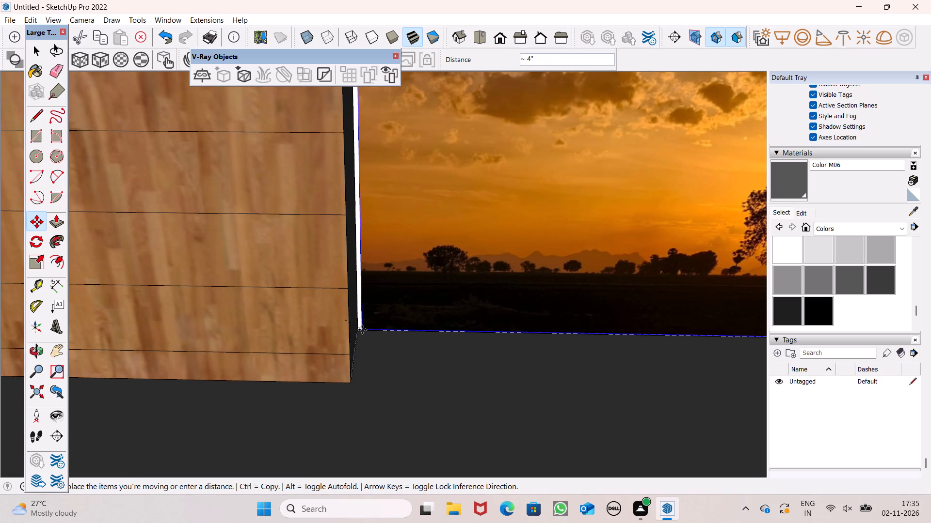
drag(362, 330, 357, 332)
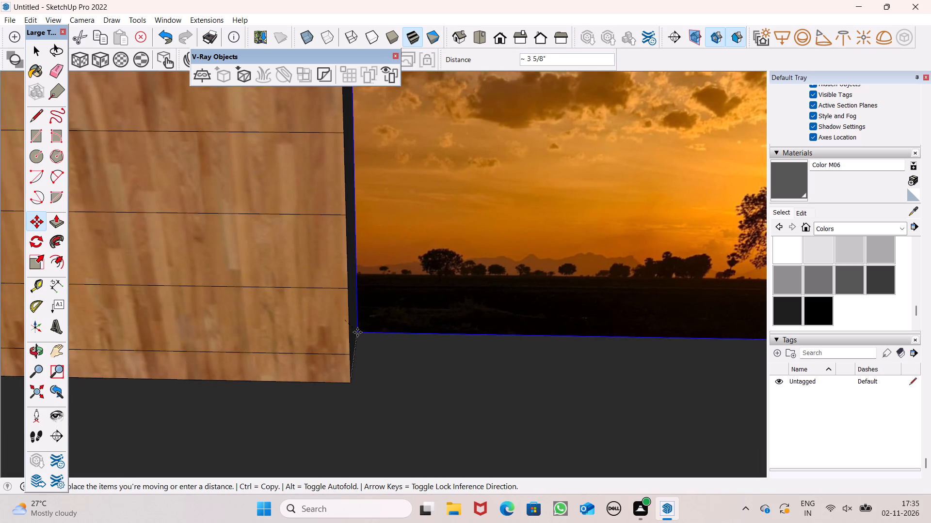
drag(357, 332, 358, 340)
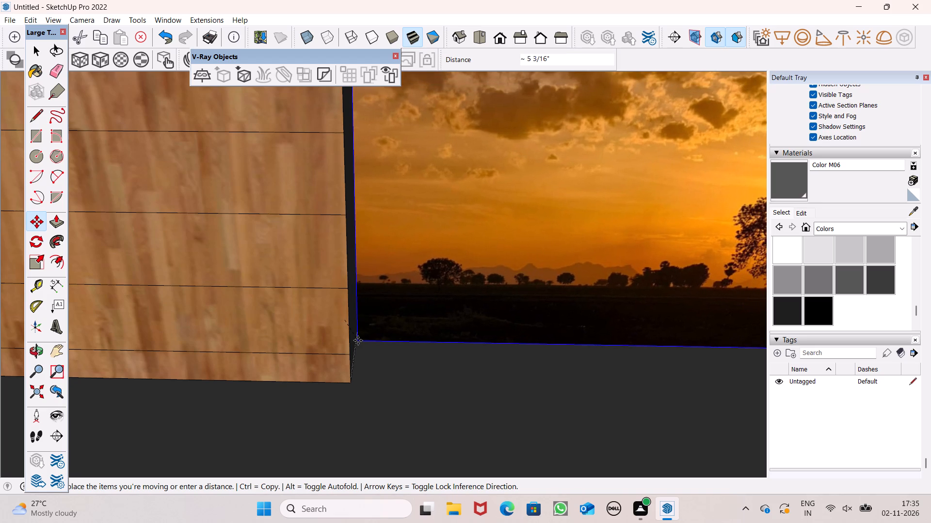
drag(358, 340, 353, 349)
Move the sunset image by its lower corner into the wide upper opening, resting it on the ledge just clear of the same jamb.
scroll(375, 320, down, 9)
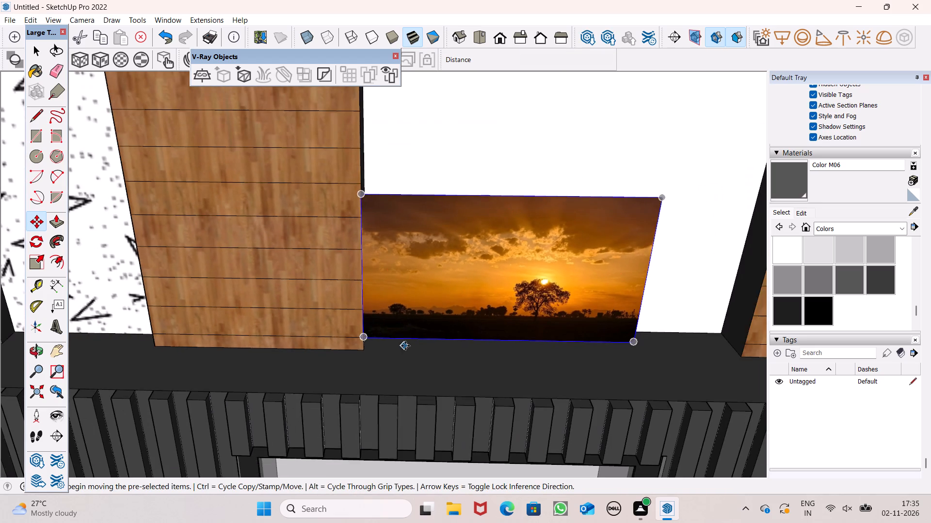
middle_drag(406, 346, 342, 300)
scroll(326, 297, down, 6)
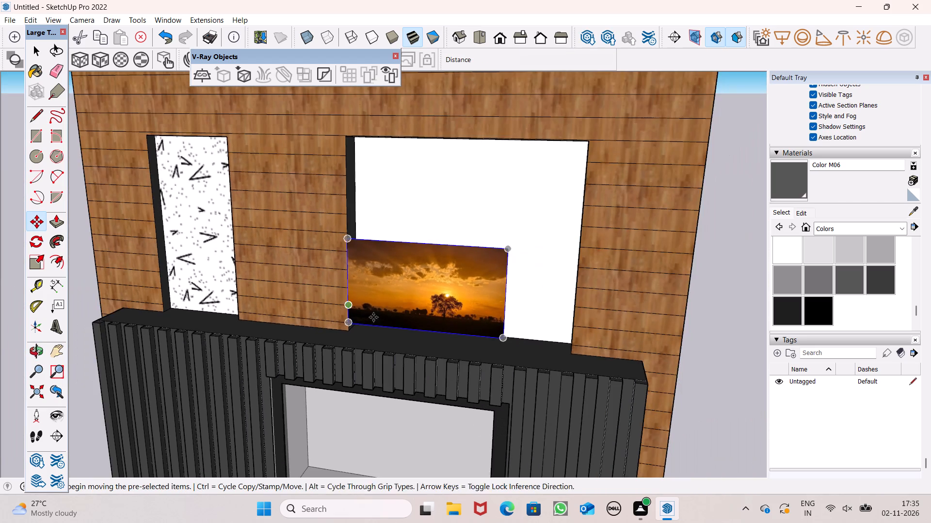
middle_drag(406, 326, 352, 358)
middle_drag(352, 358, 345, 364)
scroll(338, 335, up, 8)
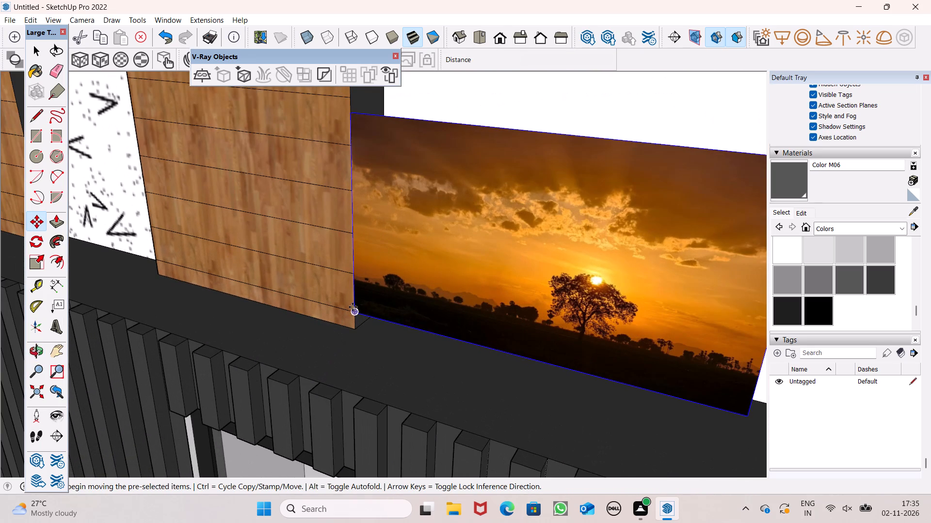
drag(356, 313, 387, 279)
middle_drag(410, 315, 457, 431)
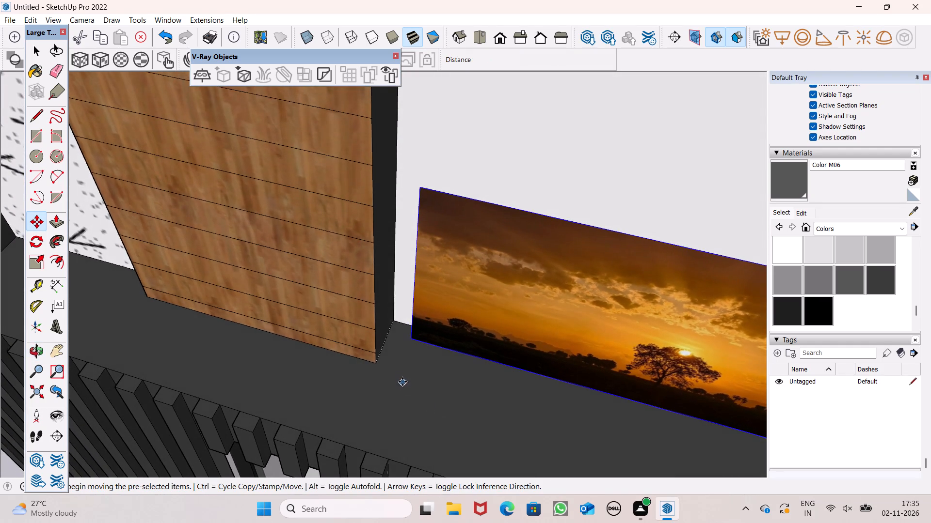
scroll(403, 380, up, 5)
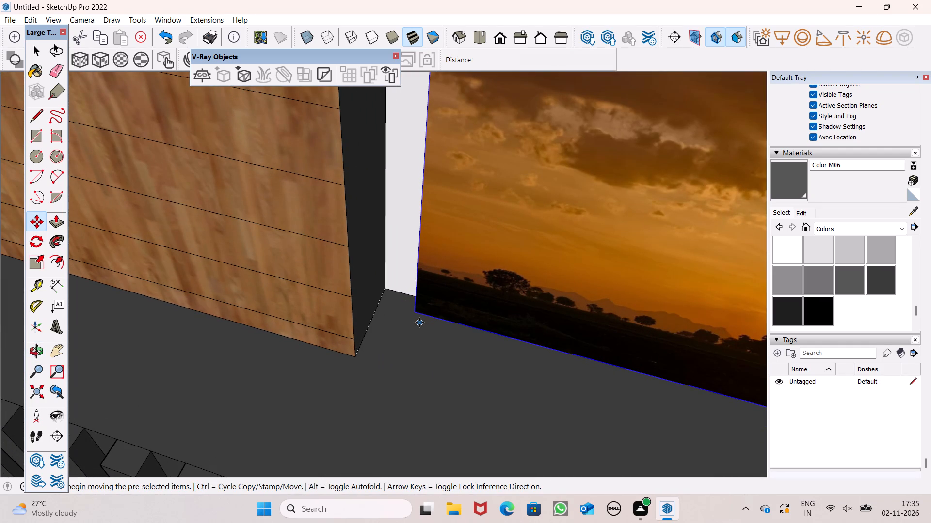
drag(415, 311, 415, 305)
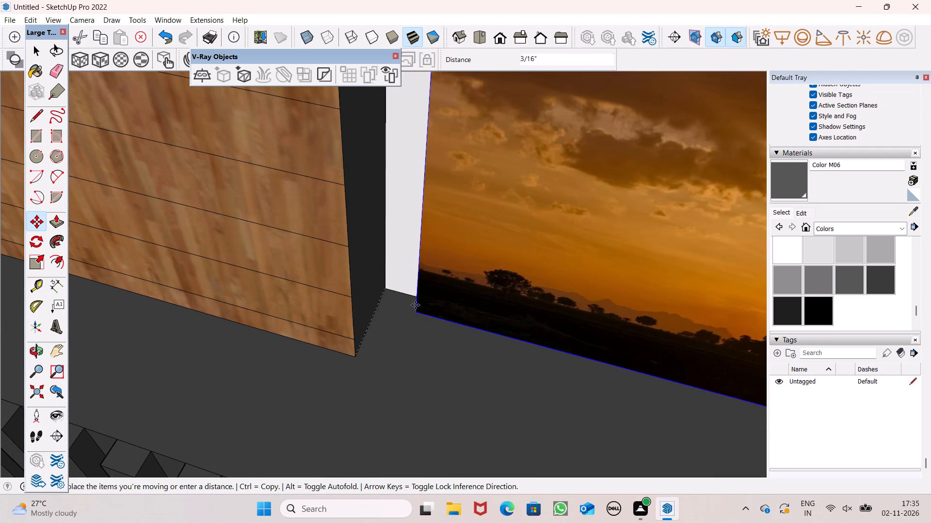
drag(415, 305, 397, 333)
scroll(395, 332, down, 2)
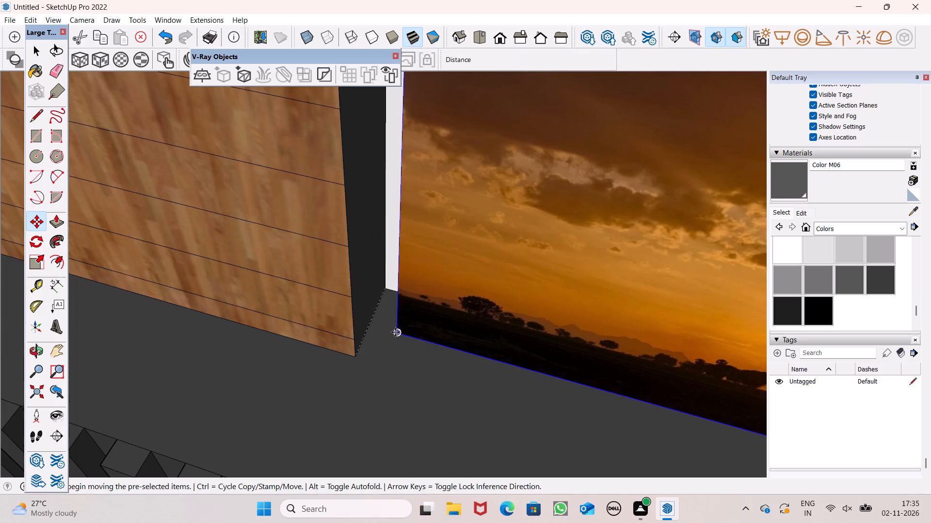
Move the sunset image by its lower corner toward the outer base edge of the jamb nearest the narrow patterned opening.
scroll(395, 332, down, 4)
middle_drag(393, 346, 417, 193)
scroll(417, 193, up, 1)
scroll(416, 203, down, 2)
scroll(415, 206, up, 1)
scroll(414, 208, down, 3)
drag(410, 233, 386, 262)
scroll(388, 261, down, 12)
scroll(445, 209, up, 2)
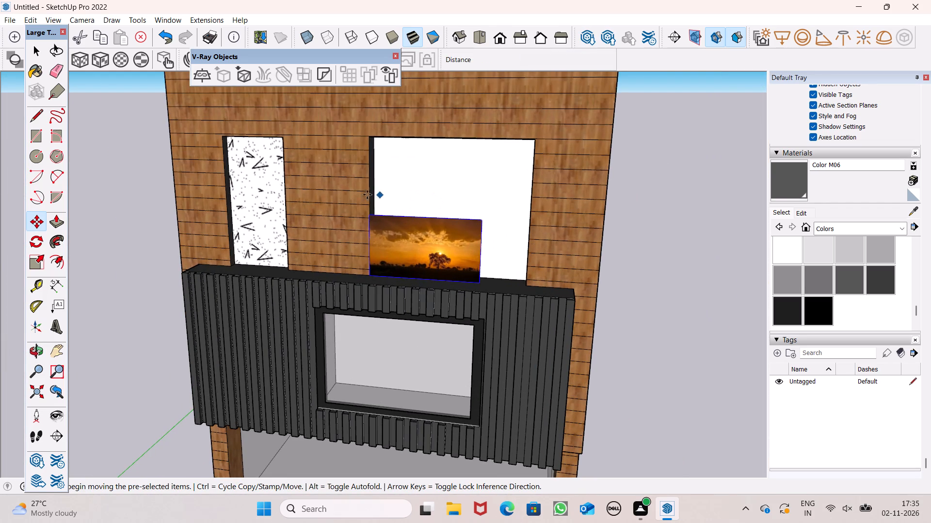
Delete the sunset image from the wide upper opening.
key(Delete)
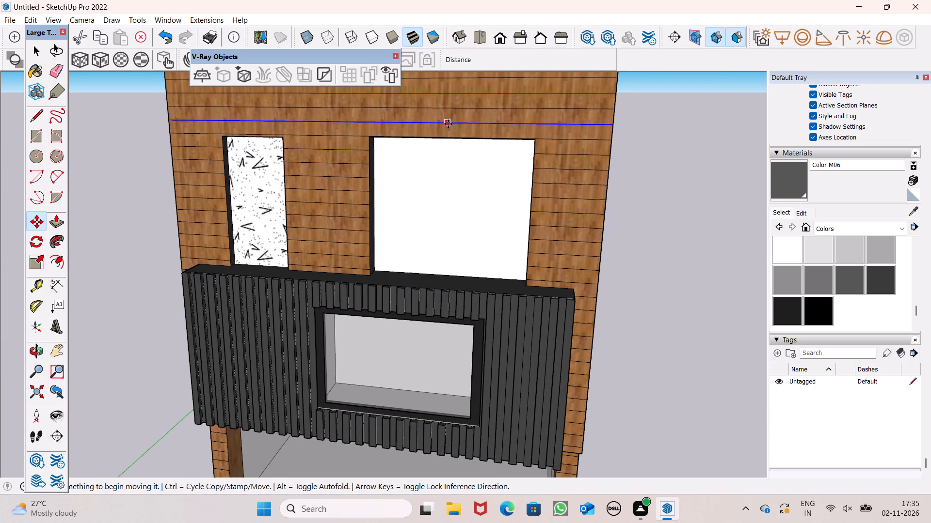
key(space)
Browse the Window Coverings, Synthetic Surfaces, Roofing, and Brick, Cladding and Siding materials for a finish for the wide upper opening.
scroll(448, 189, down, 2)
middle_drag(461, 251, 541, 171)
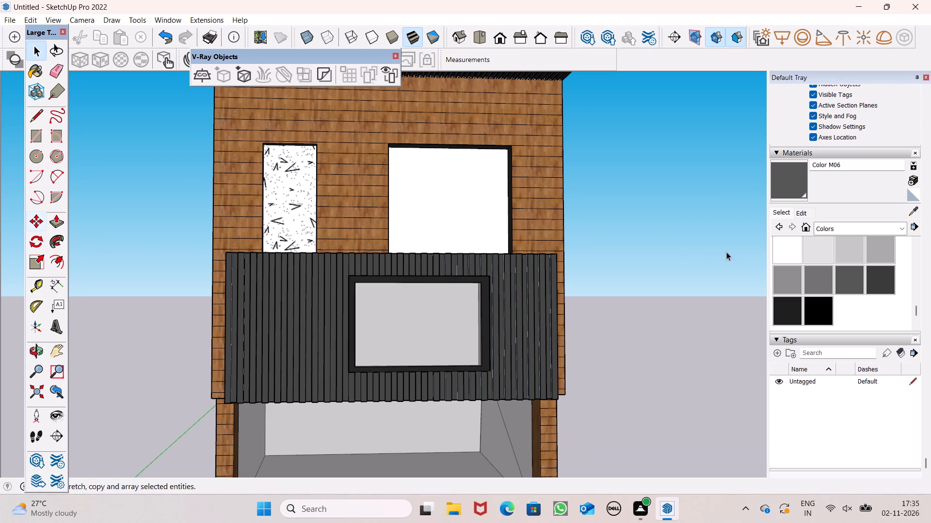
drag(878, 216, 874, 223)
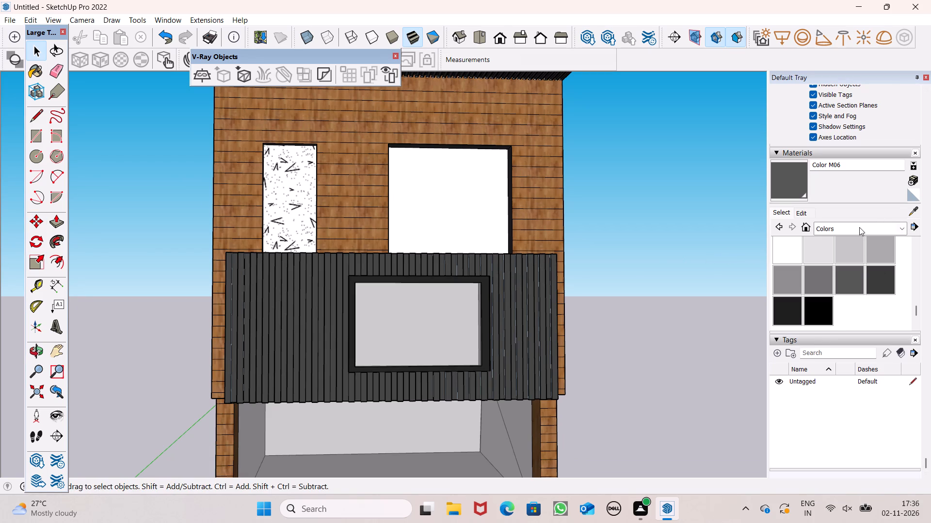
click(859, 227)
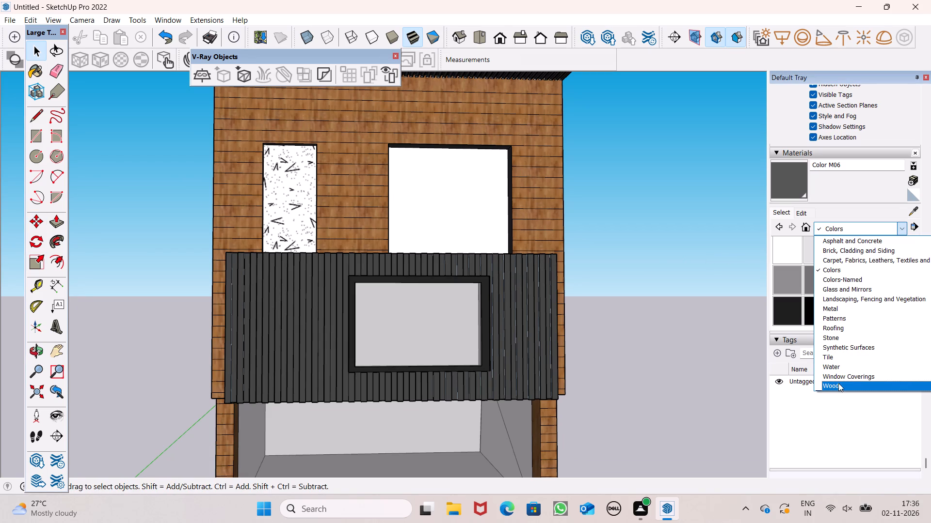
click(847, 371)
scroll(843, 261, down, 7)
scroll(853, 282, up, 7)
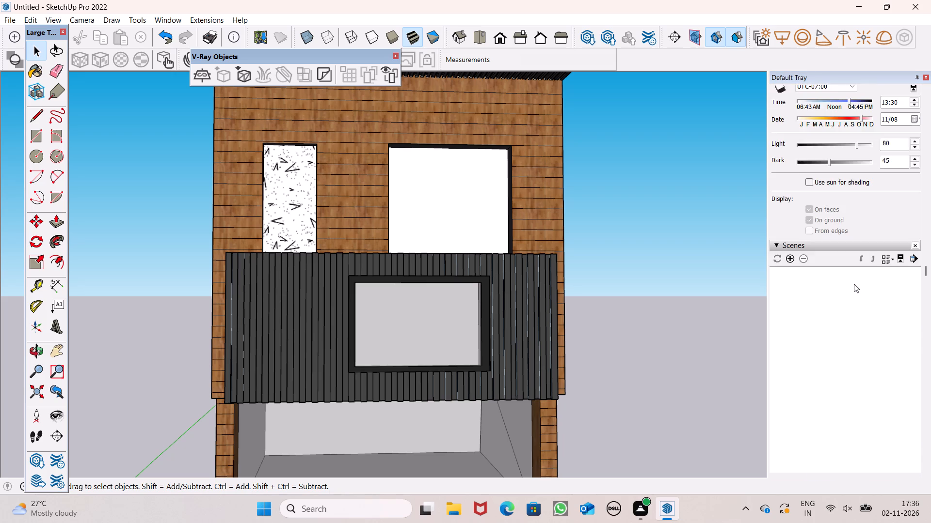
scroll(854, 284, up, 1)
scroll(854, 284, down, 6)
click(862, 346)
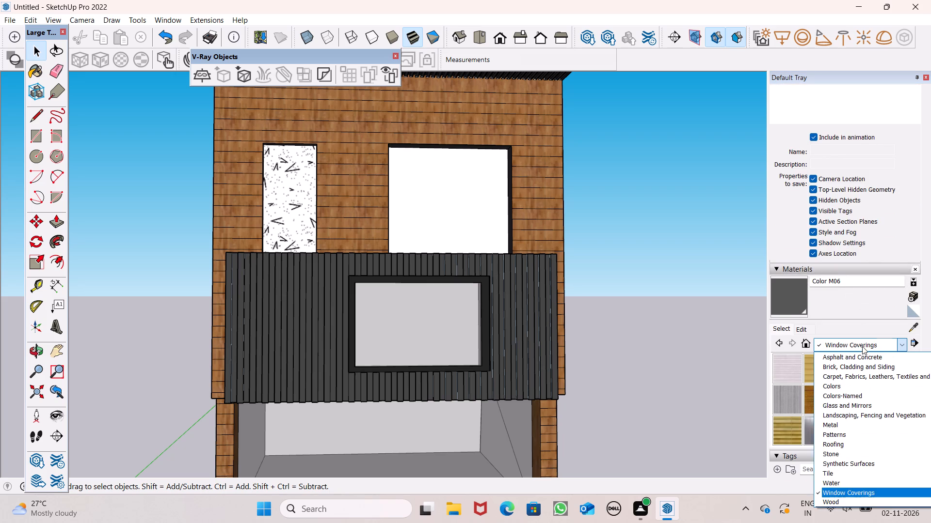
click(856, 466)
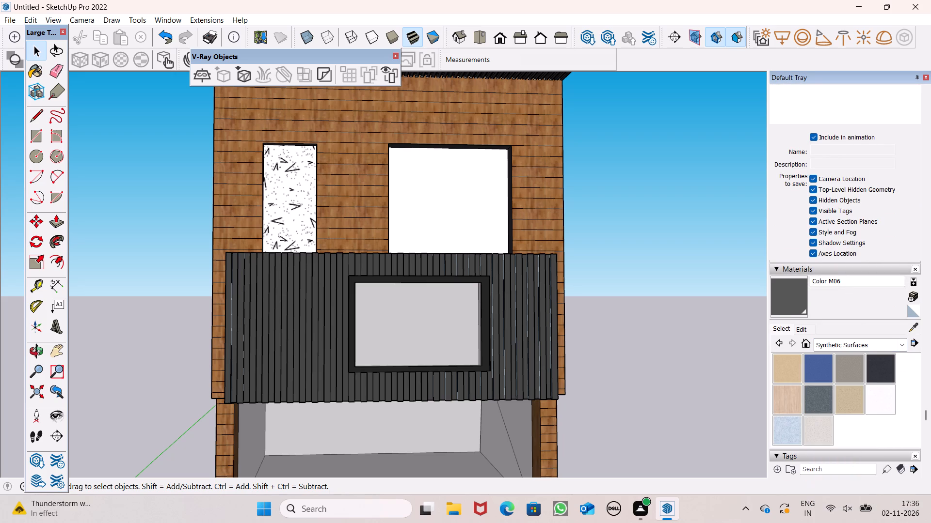
click(866, 348)
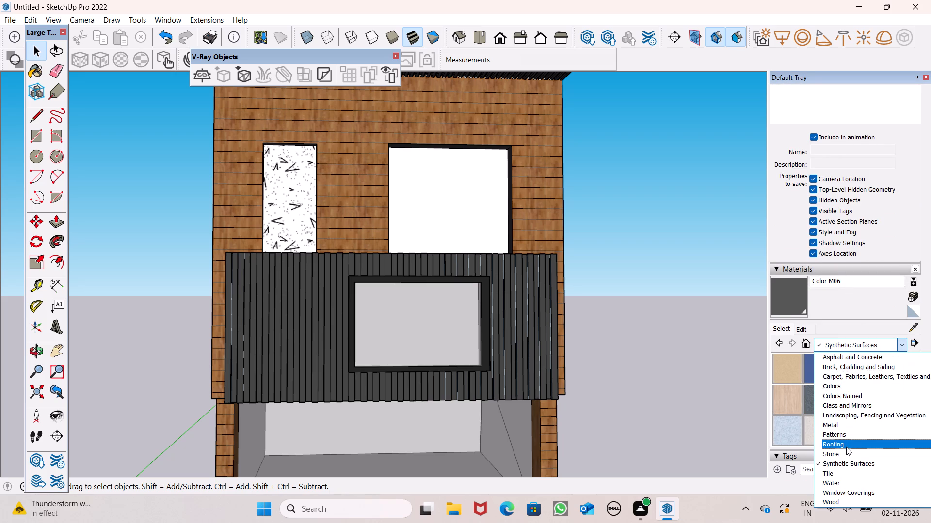
click(846, 447)
click(836, 342)
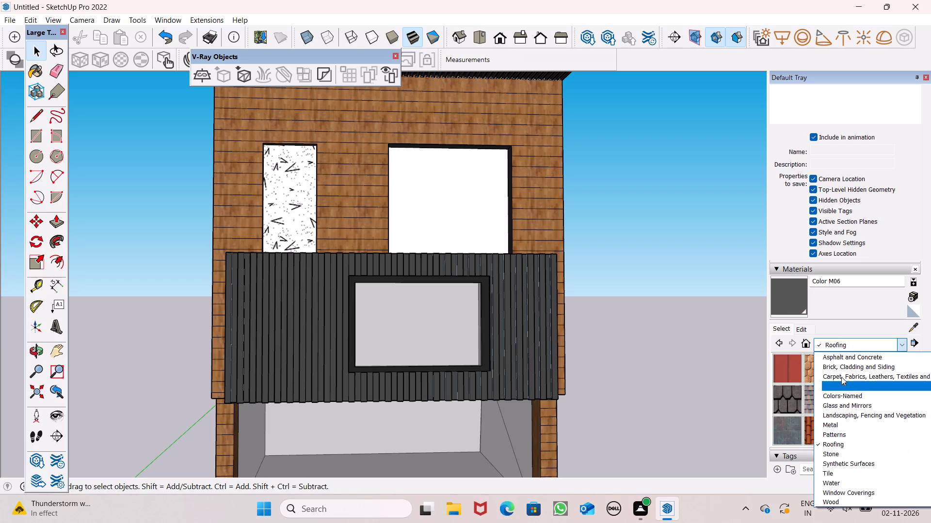
click(847, 371)
scroll(846, 402, up, 3)
scroll(846, 402, down, 4)
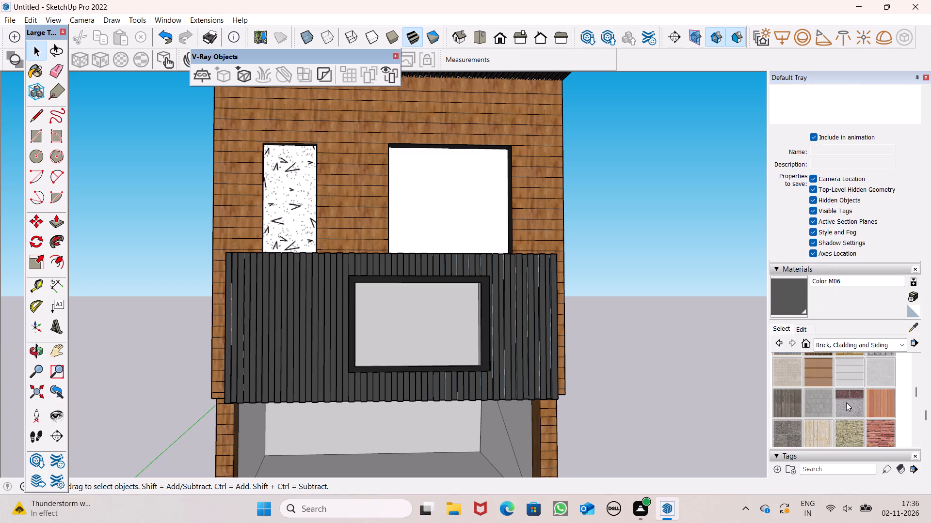
scroll(846, 402, down, 7)
scroll(842, 312, up, 3)
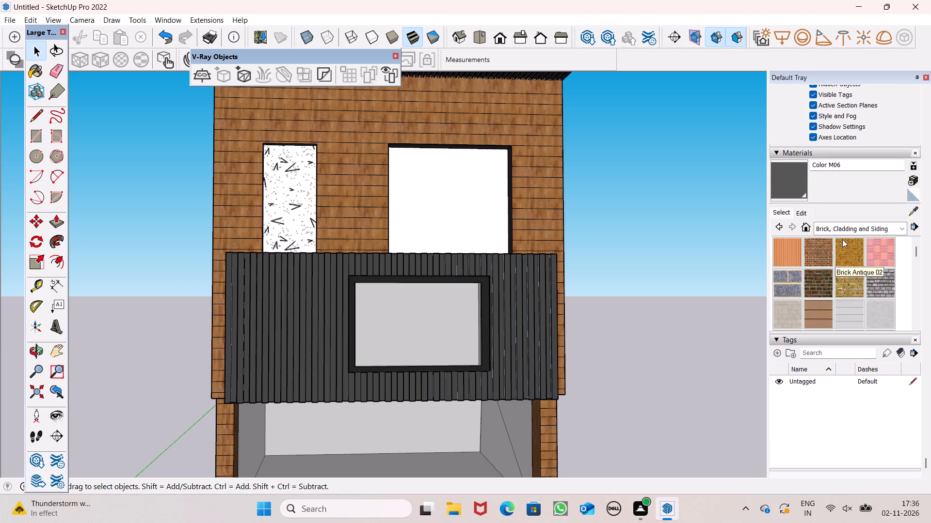
Paint the white panel in the wide upper opening with Vegetation Ivy Hedera from the Landscaping, Fencing and Vegetation materials.
click(847, 222)
click(877, 300)
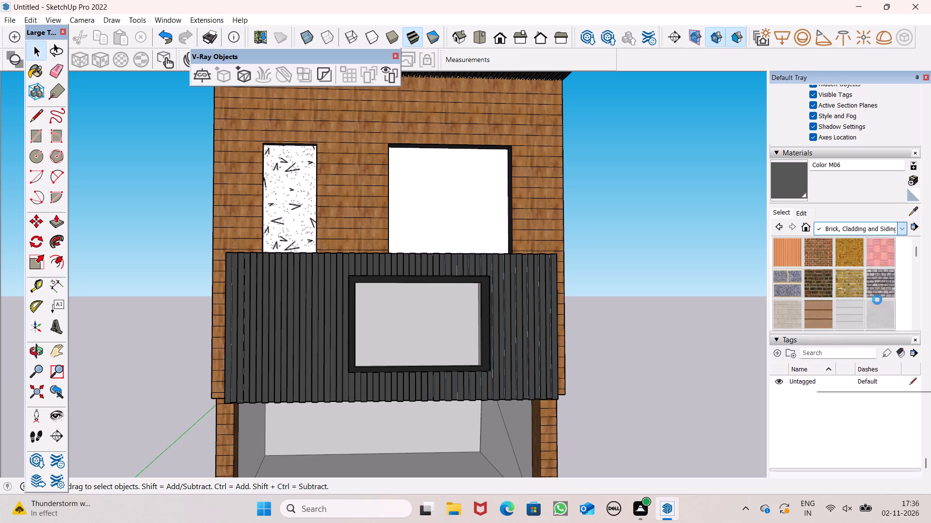
scroll(866, 309, down, 4)
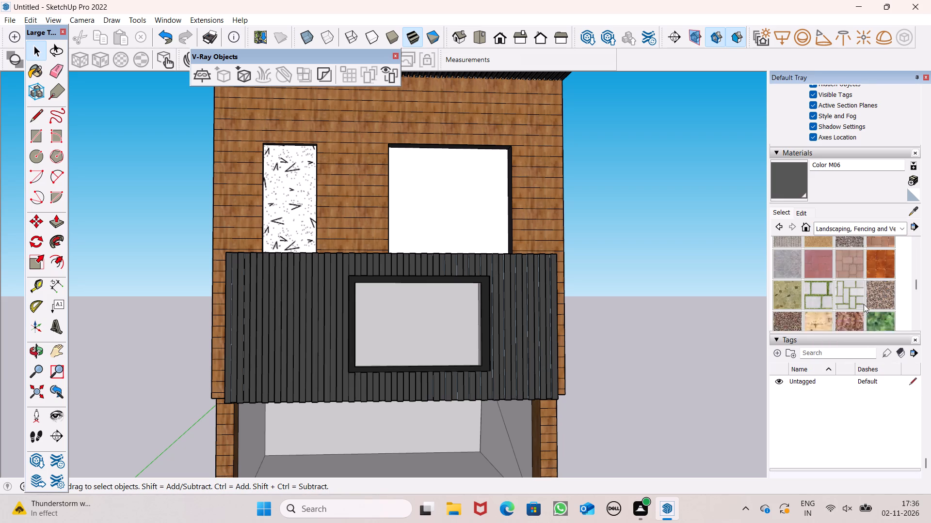
scroll(864, 304, down, 2)
scroll(864, 304, up, 1)
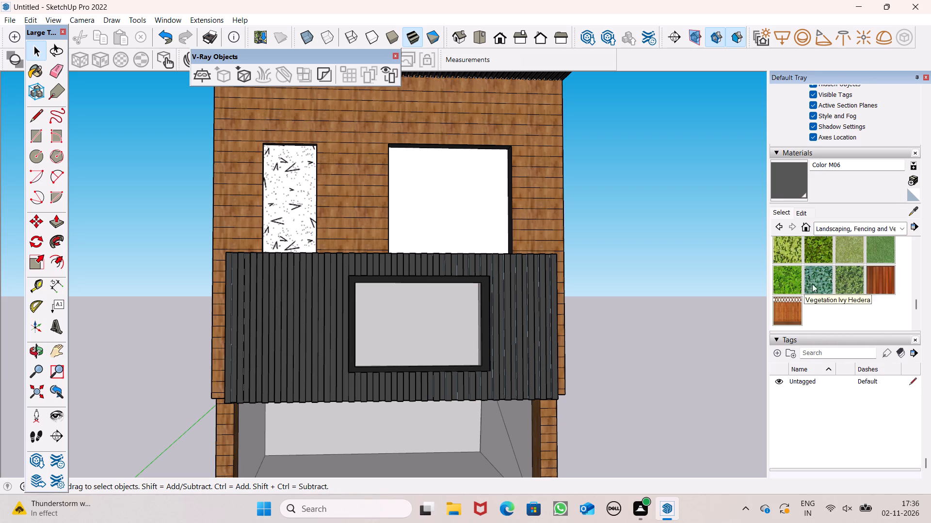
click(826, 279)
click(434, 231)
scroll(433, 231, down, 3)
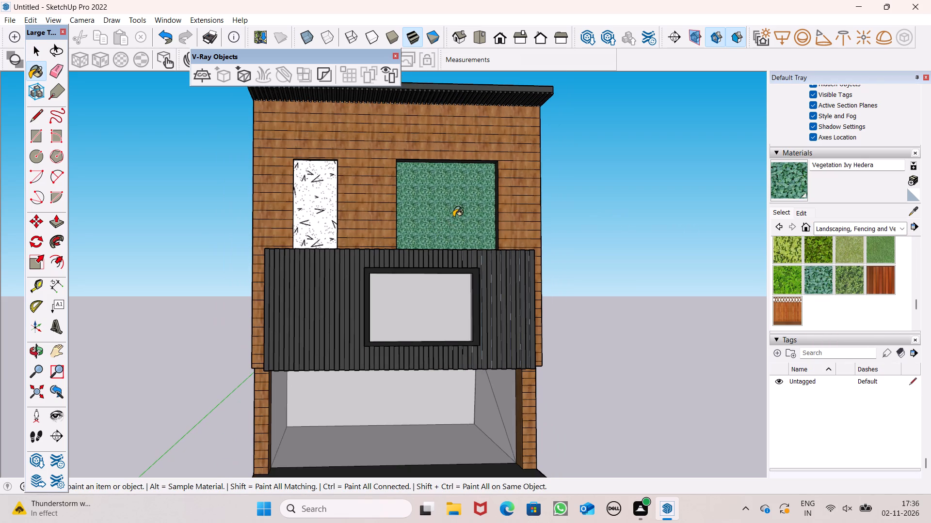
key(space)
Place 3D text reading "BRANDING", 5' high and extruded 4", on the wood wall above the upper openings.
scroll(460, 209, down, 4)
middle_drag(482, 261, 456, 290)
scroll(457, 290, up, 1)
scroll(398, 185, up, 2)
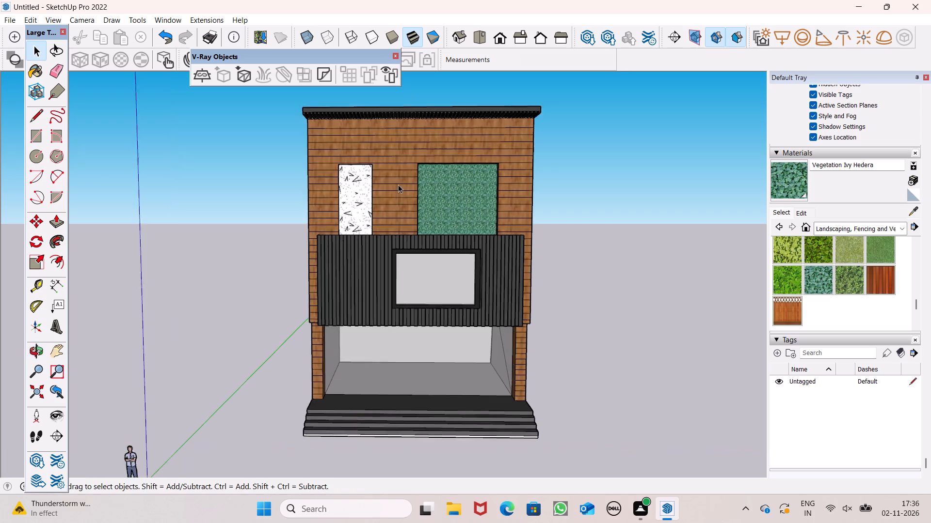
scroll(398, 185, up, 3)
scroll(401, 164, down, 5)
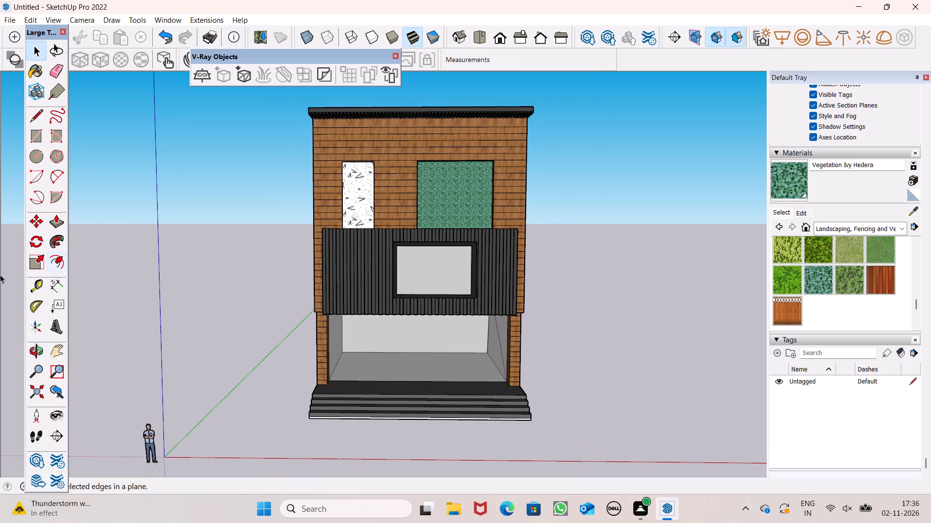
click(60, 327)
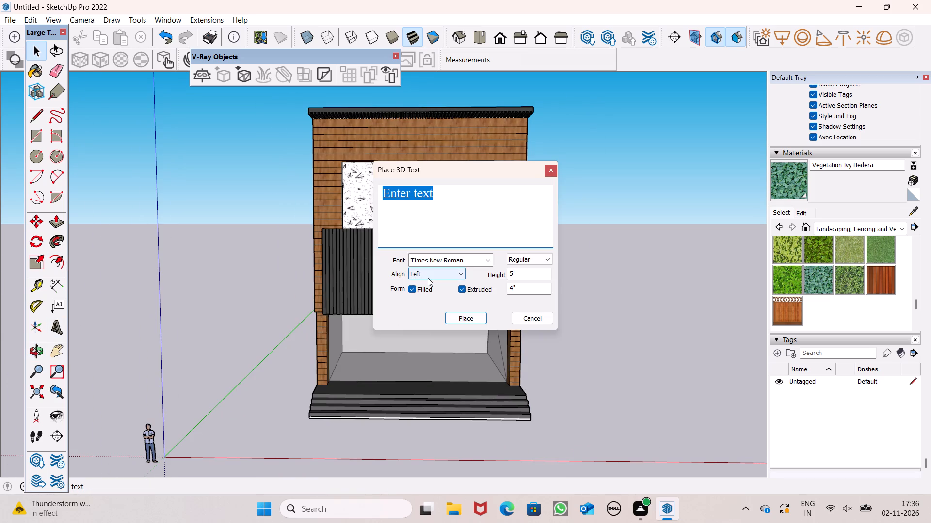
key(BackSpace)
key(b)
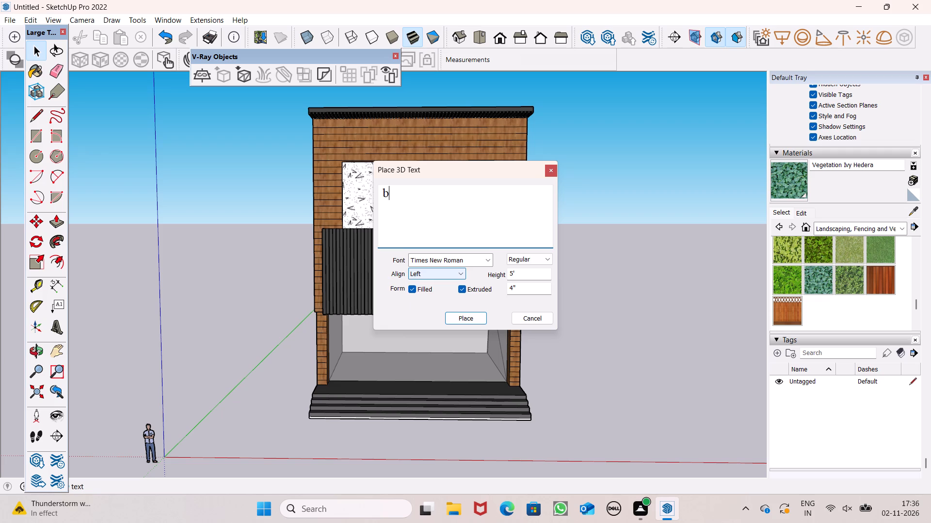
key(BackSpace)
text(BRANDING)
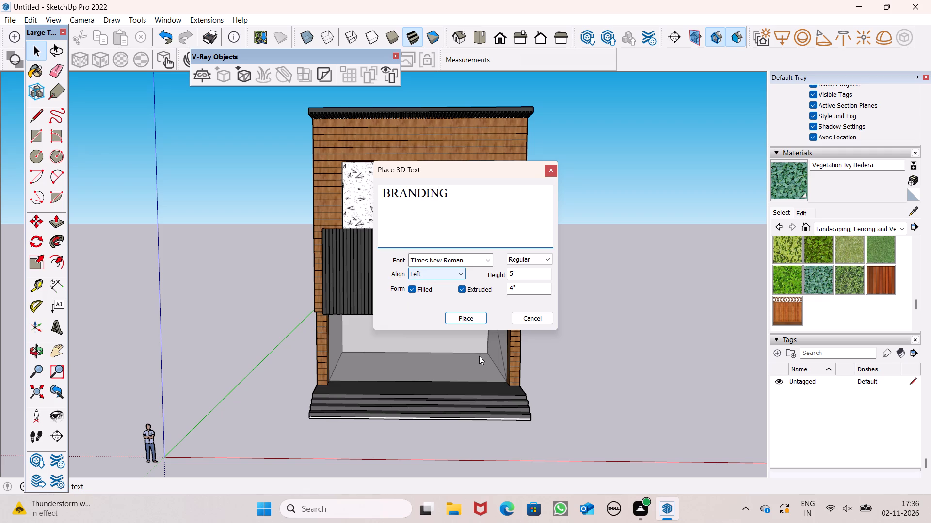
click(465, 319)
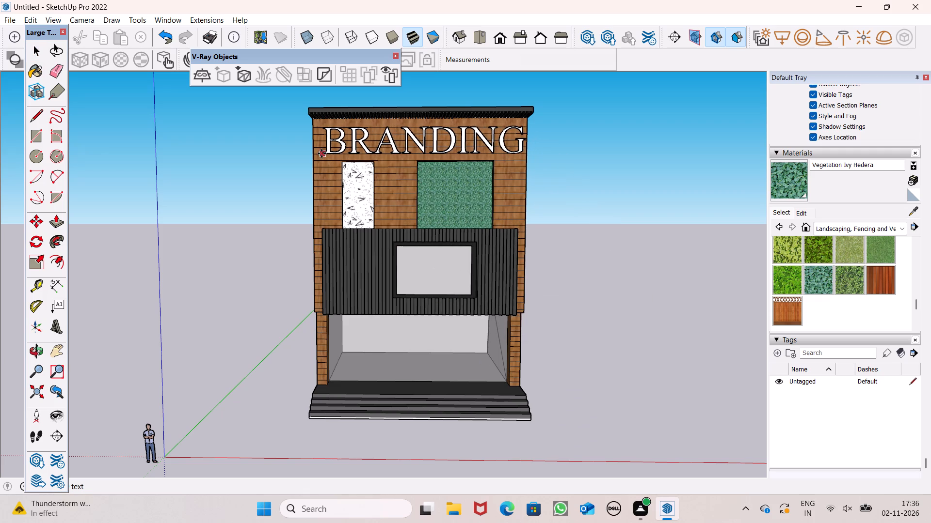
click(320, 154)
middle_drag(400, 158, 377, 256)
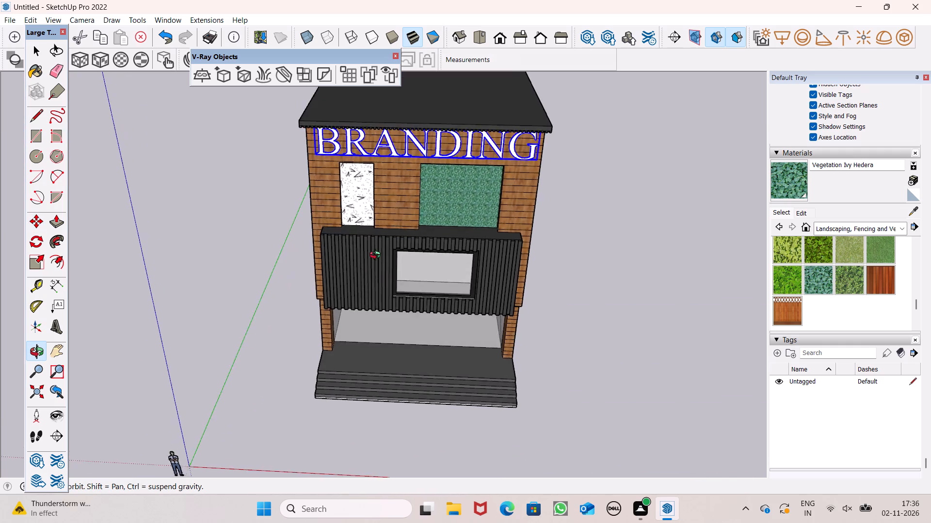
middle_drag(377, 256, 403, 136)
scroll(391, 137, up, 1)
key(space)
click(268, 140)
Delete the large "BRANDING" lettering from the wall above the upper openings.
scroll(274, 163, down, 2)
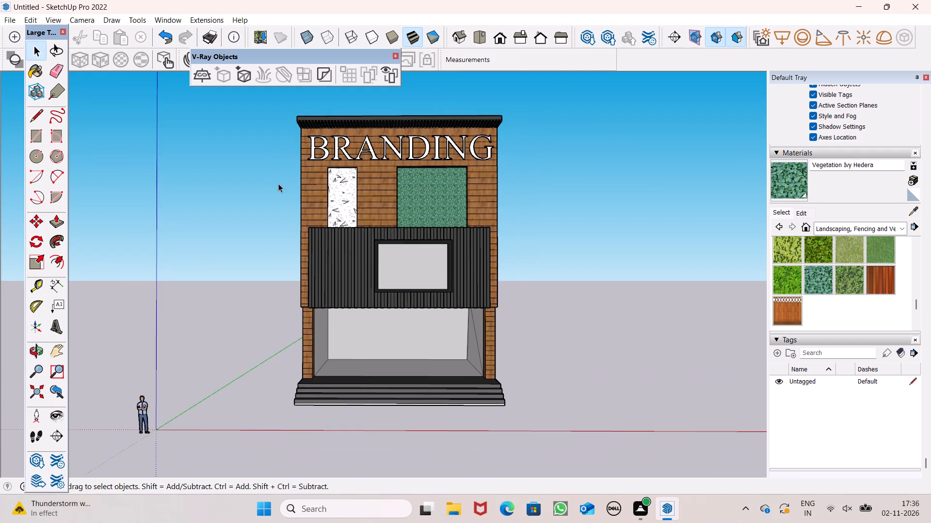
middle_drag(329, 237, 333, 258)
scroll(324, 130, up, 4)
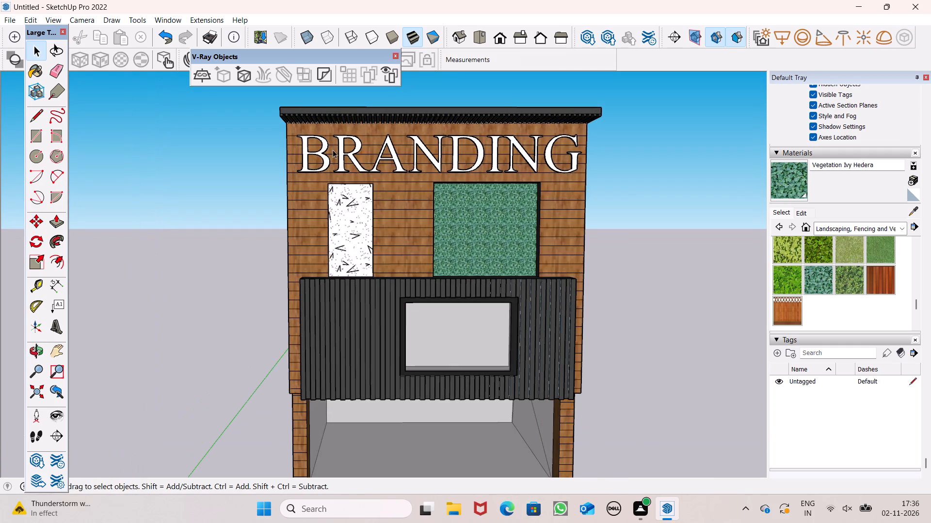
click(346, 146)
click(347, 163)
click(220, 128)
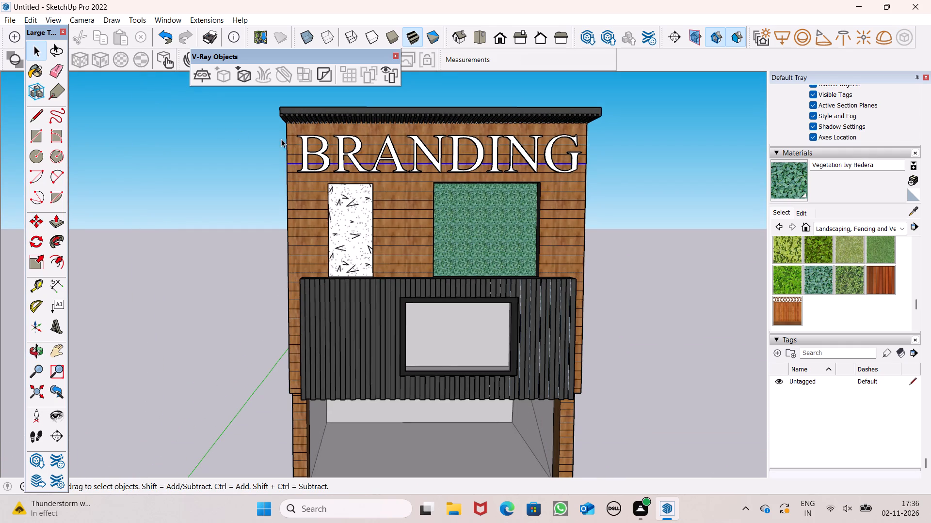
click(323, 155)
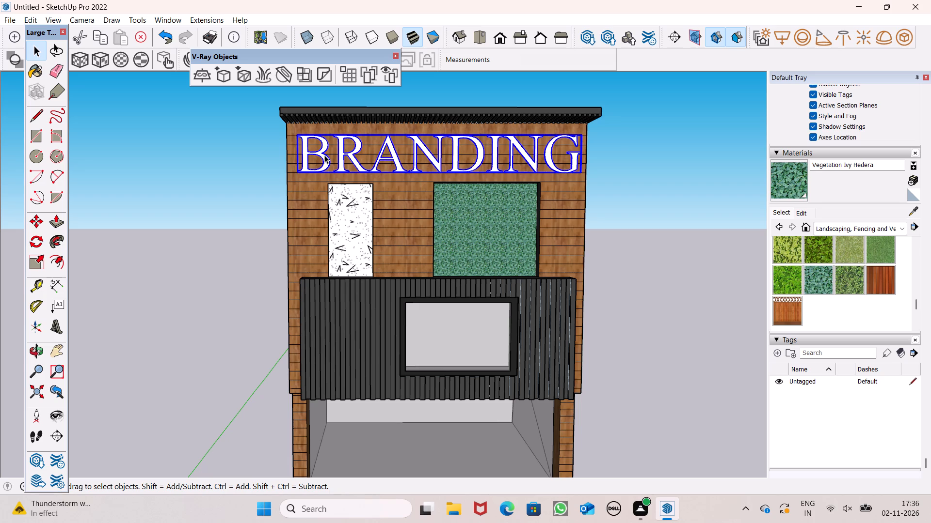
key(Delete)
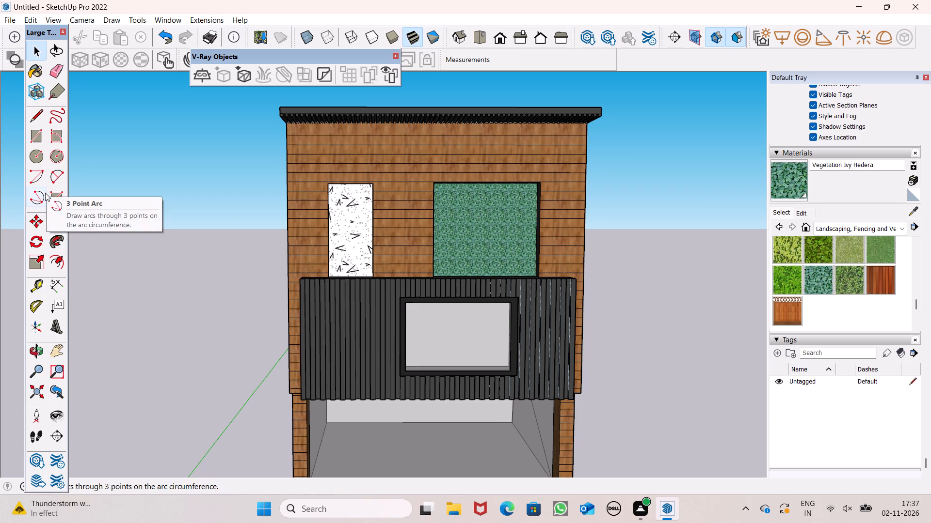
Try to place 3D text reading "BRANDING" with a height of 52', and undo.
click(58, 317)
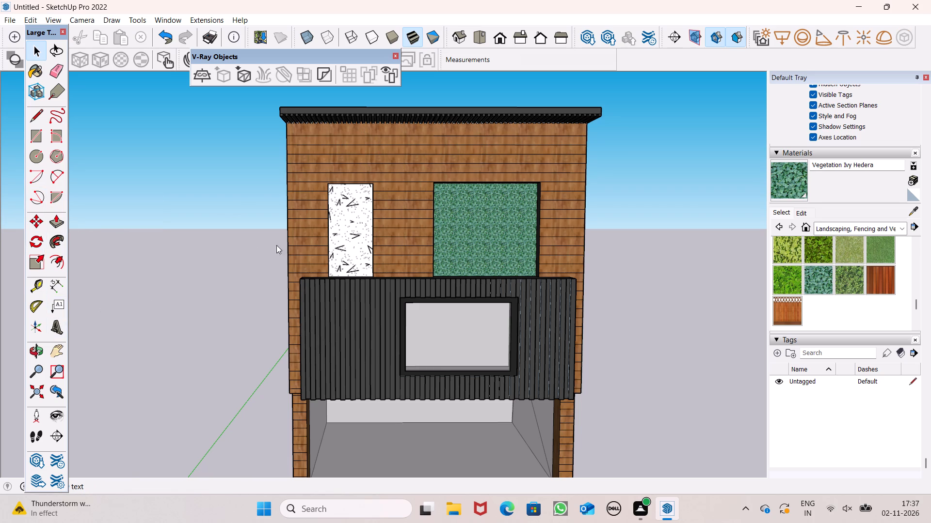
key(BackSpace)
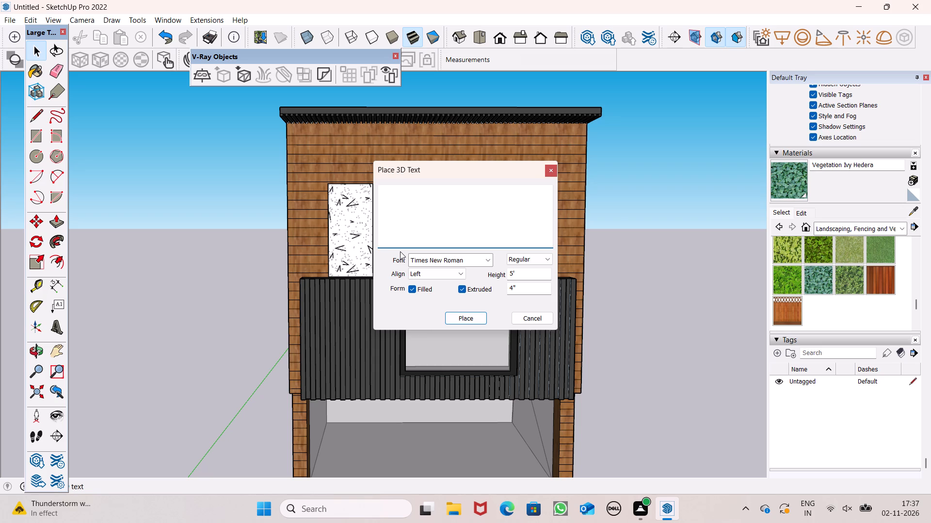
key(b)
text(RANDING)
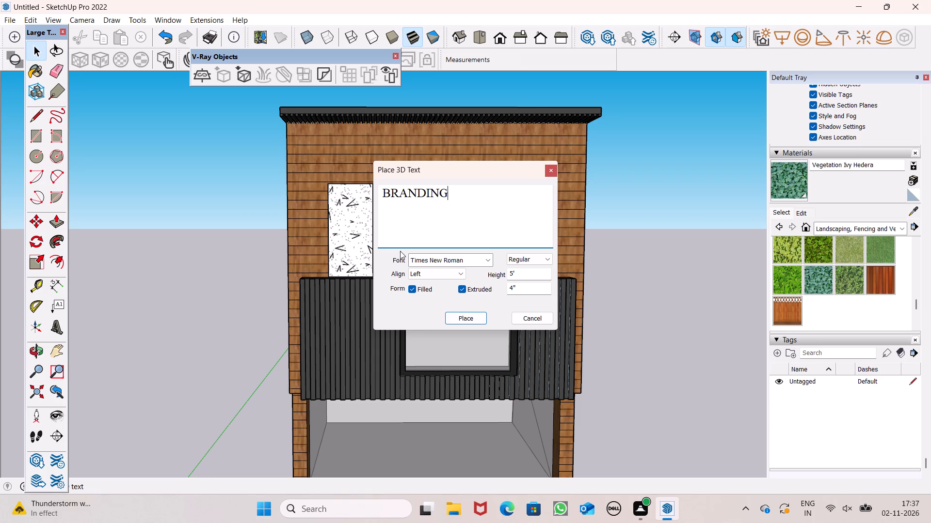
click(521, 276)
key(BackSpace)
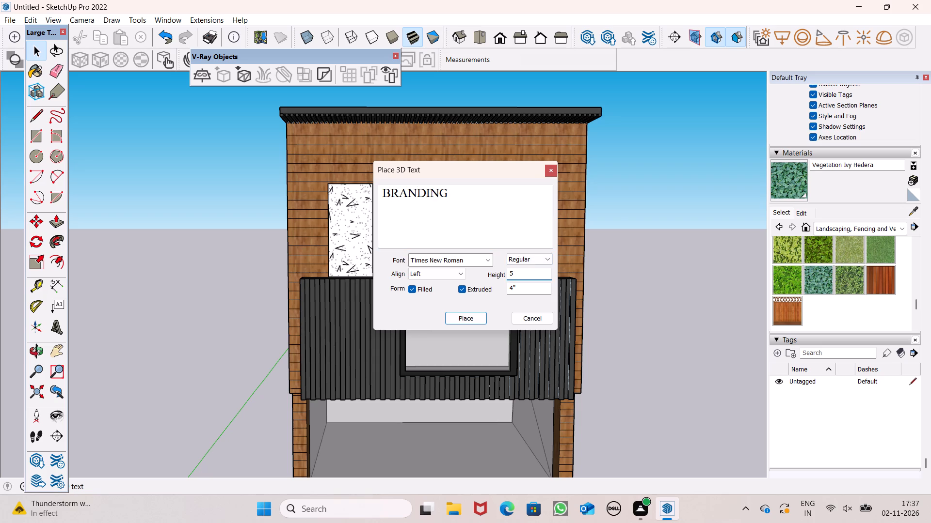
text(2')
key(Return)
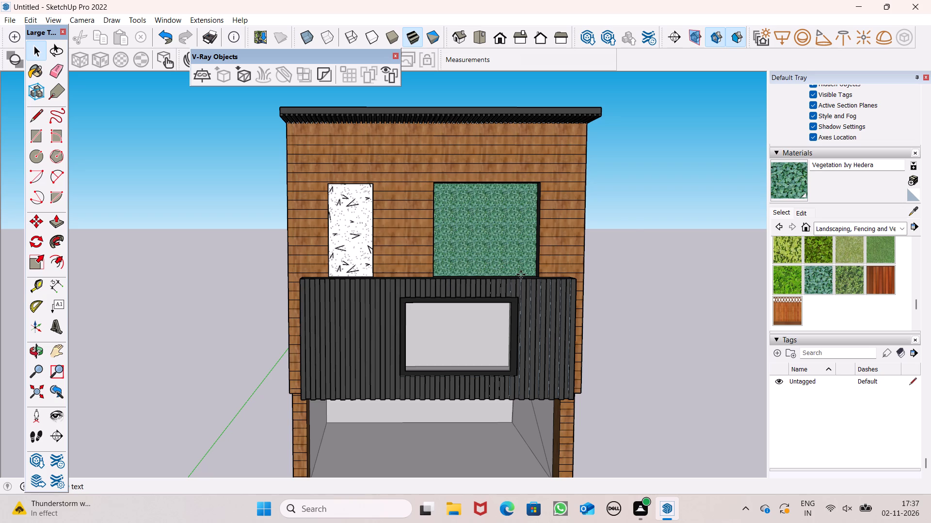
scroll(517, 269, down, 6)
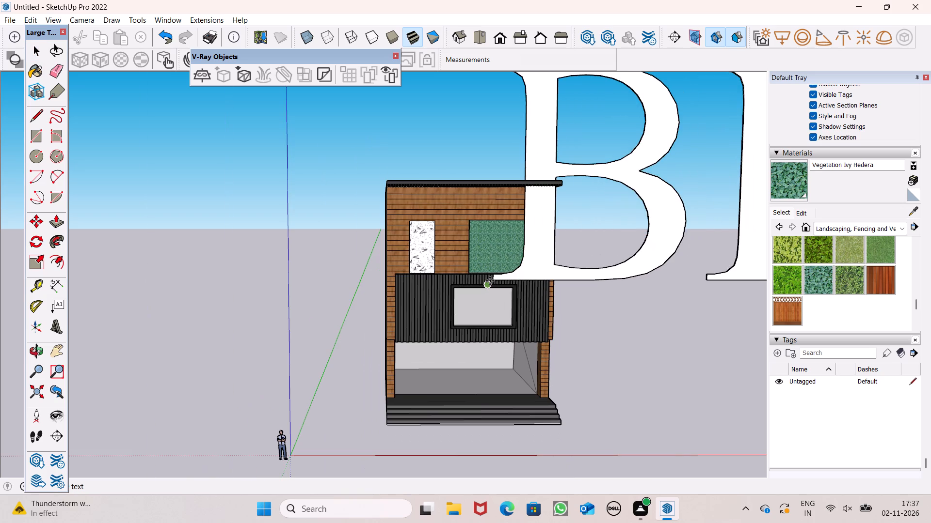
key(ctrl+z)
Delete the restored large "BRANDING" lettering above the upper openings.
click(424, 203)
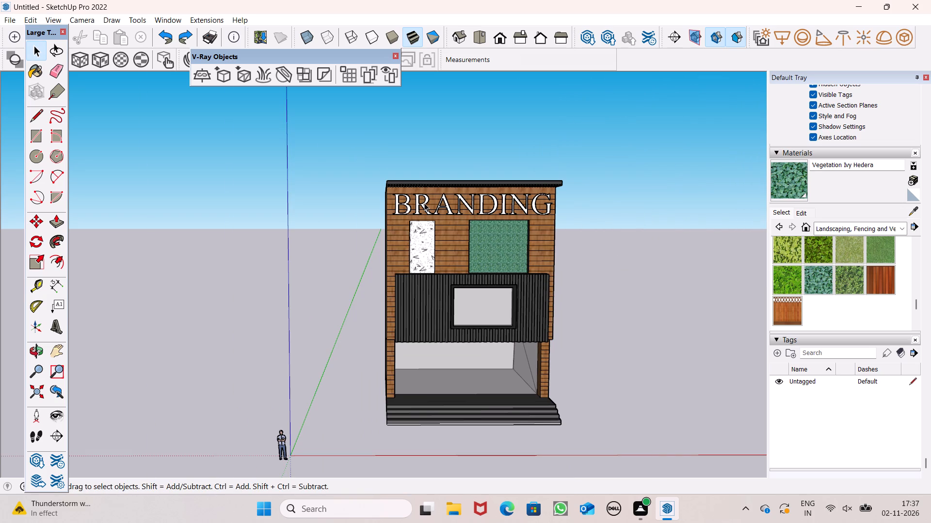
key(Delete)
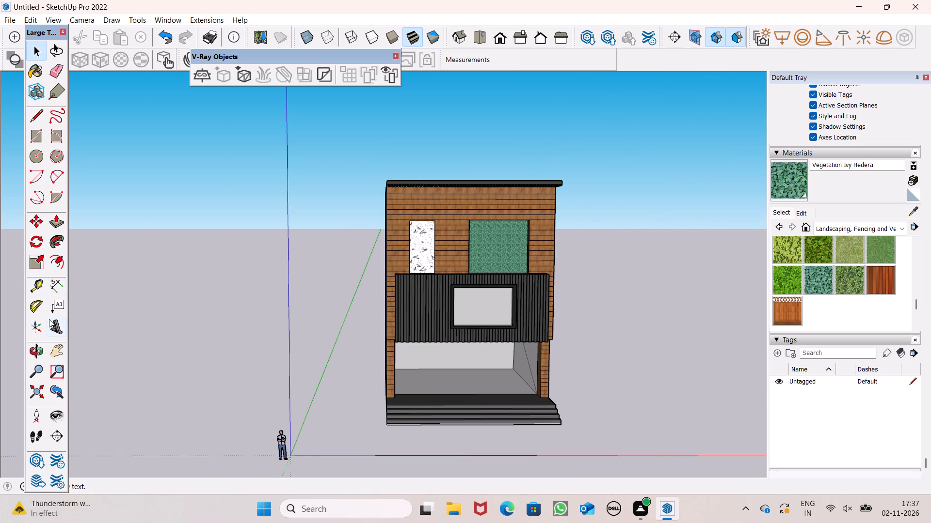
Place 3D text reading "BRANDING", 2' high and extruded 4", on the wood wall above the ivy-filled opening.
click(50, 328)
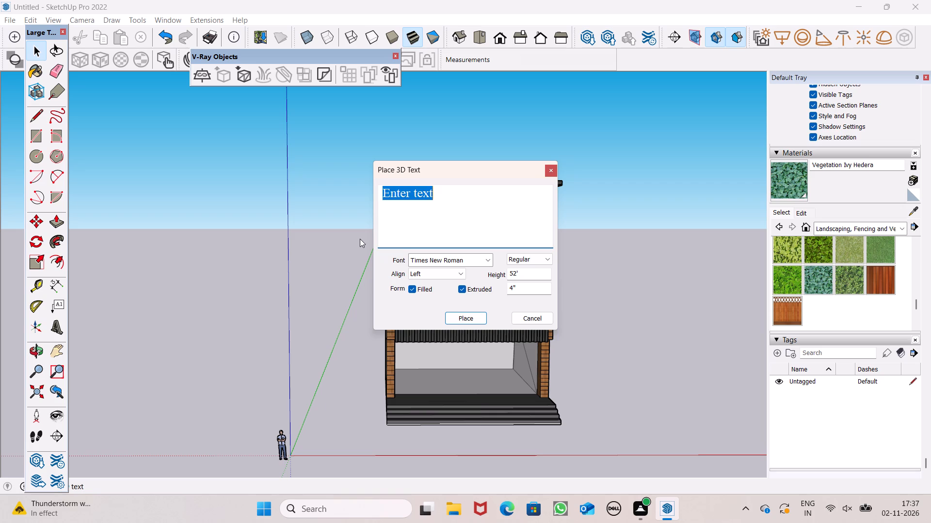
key(BackSpace)
text(BRA)
text(NDIN)
key(g)
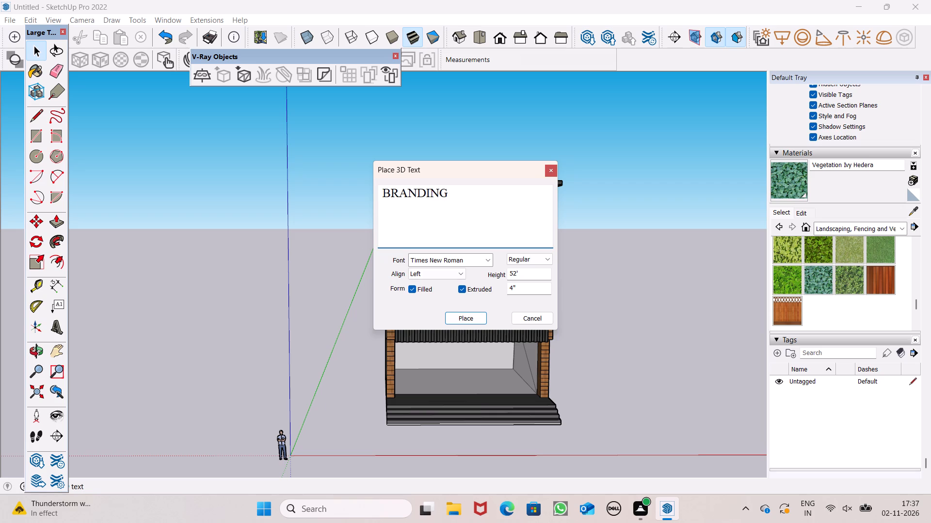
click(513, 272)
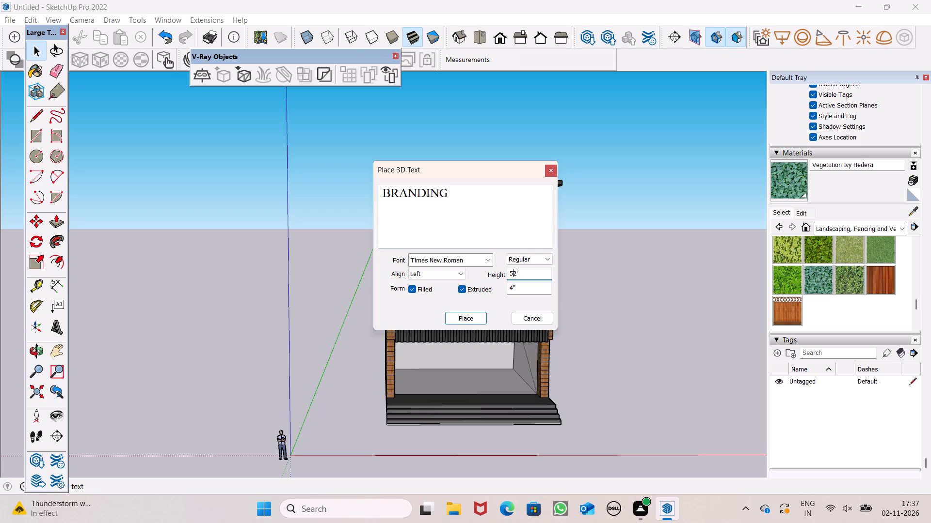
key(BackSpace)
click(466, 323)
scroll(462, 186, up, 6)
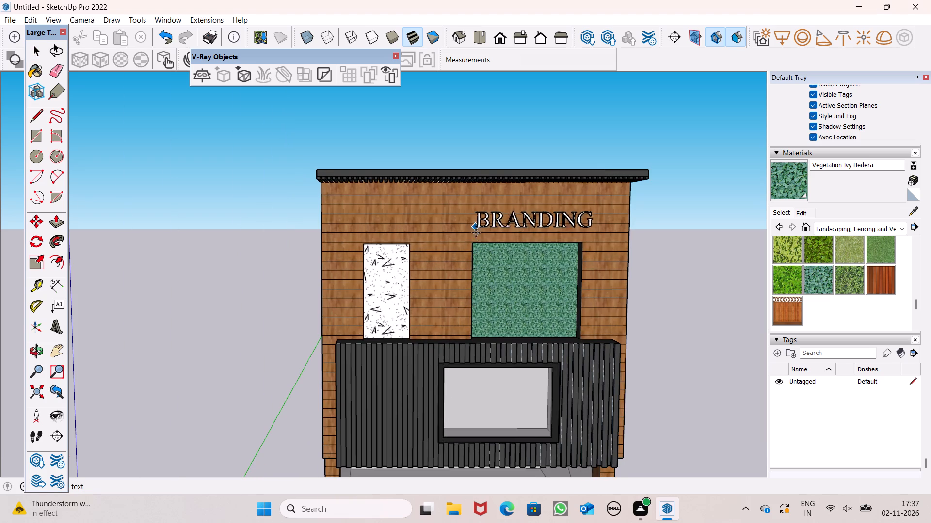
click(478, 227)
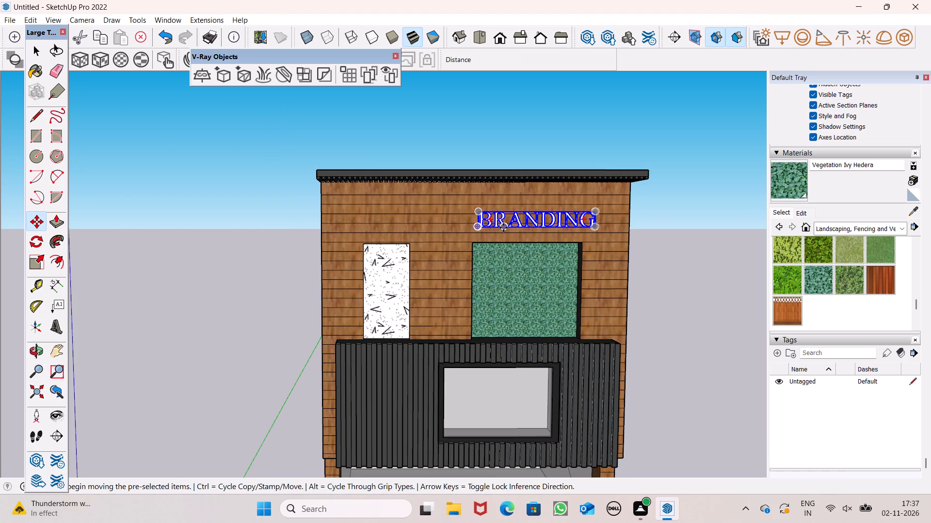
Copy the "BRANDING" lettering about 31' 9" down onto the dark ribbed panel, below its window.
drag(503, 228, 415, 463)
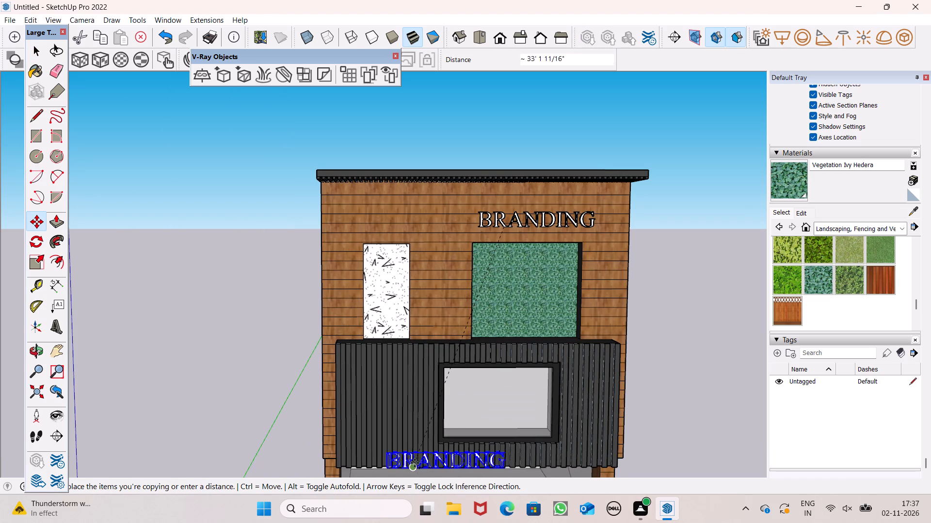
drag(415, 463, 417, 458)
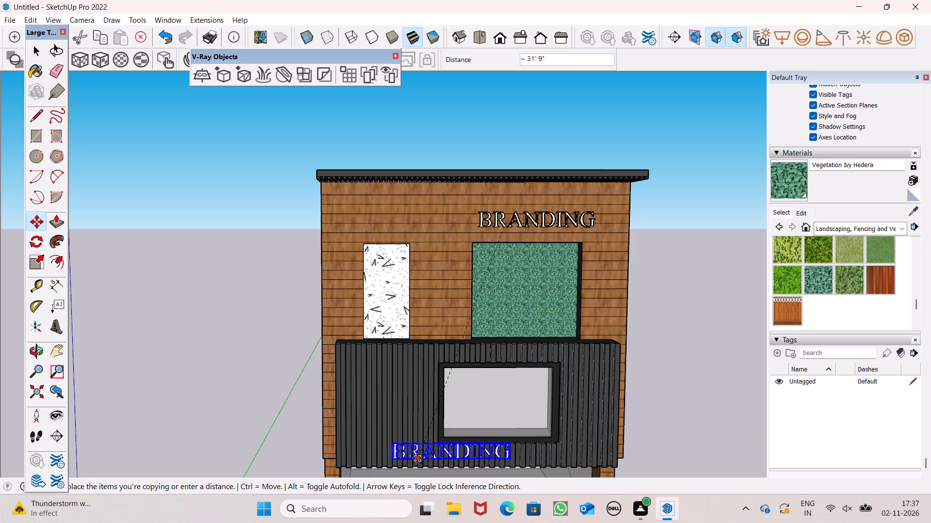
drag(417, 458, 417, 459)
Move the copied "BRANDING" lettering slightly to adjust its position along the lower edge of the dark ribbed panel.
scroll(409, 428, up, 6)
scroll(418, 333, down, 7)
scroll(457, 437, up, 5)
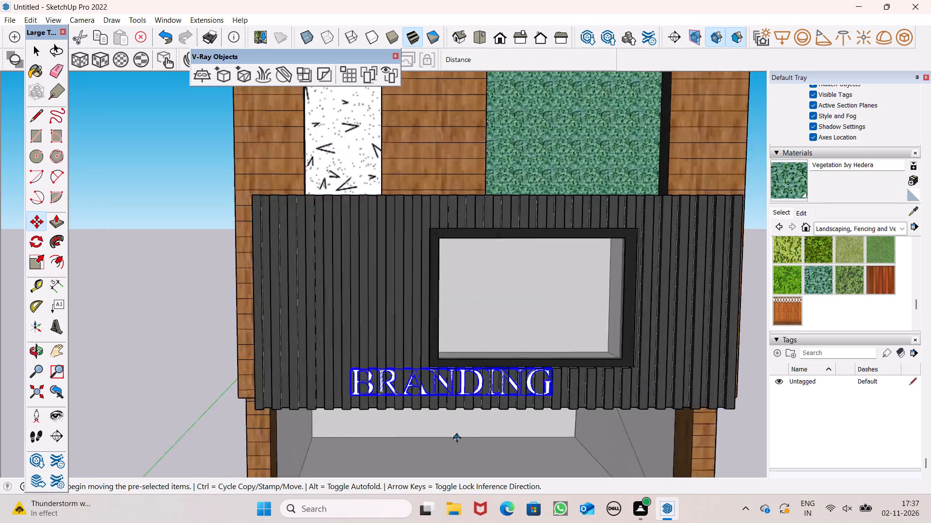
scroll(457, 438, up, 9)
drag(435, 319, 419, 324)
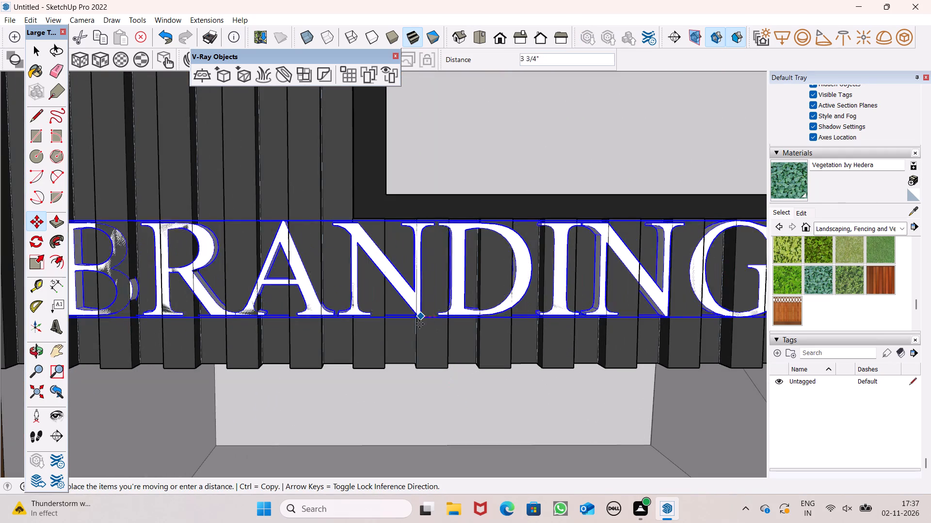
drag(419, 324, 425, 337)
scroll(421, 318, down, 9)
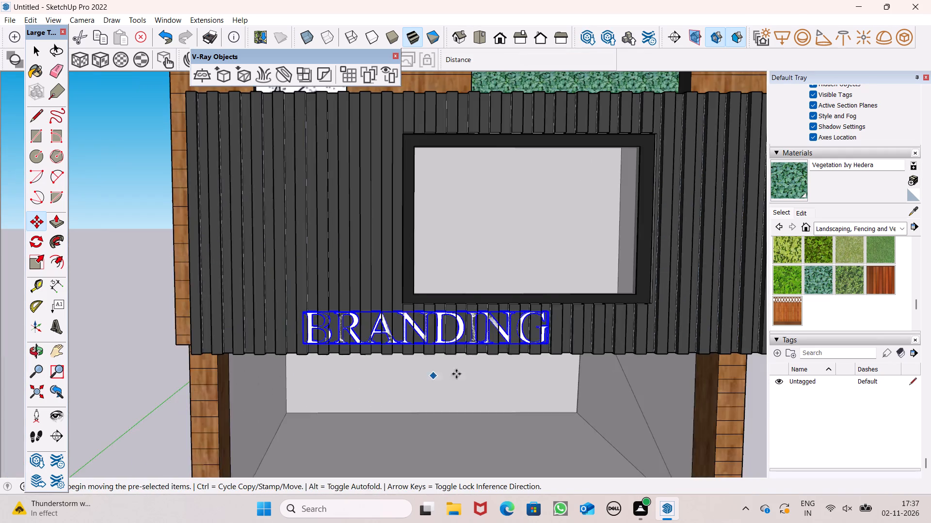
scroll(456, 374, down, 9)
key(space)
click(700, 370)
scroll(596, 287, down, 3)
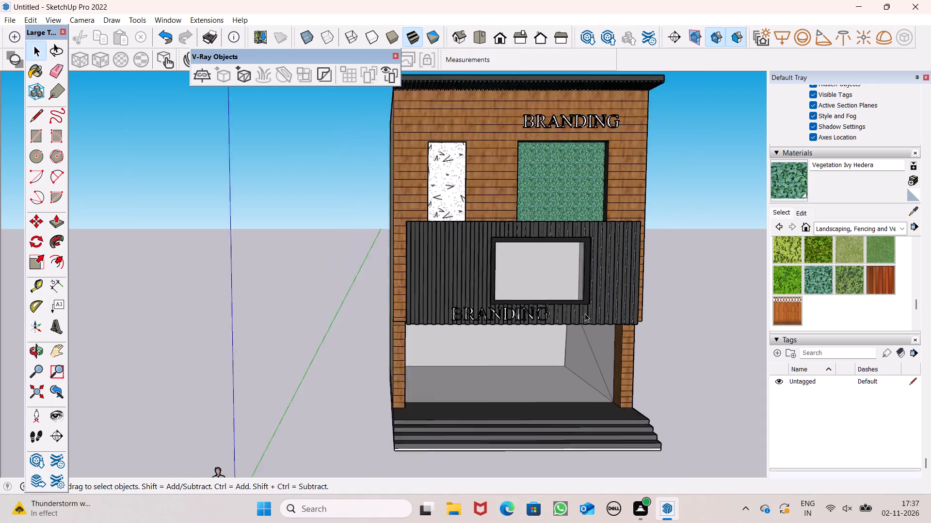
Scale the upper "BRANDING" lettering lengthwise, stretching its starting end across the wood wall toward the white patterned opening.
scroll(585, 313, down, 2)
scroll(577, 131, up, 10)
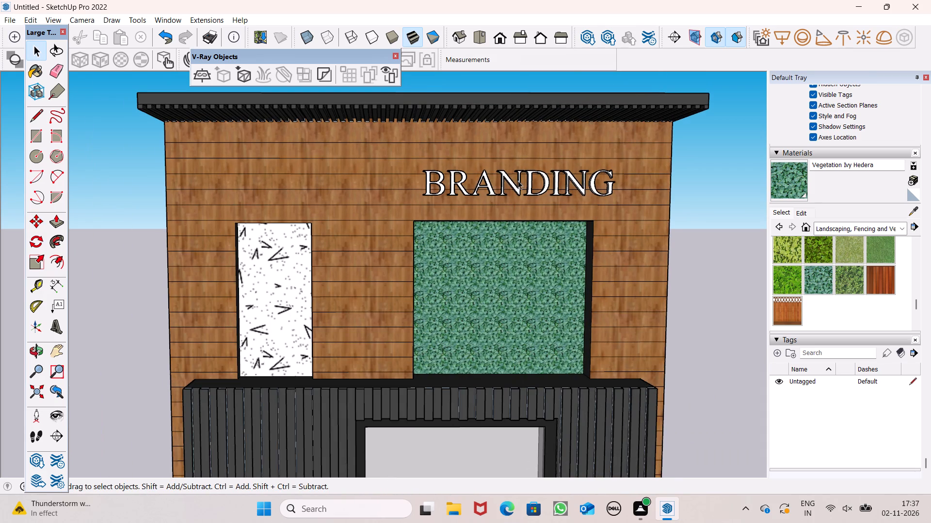
click(521, 179)
click(34, 259)
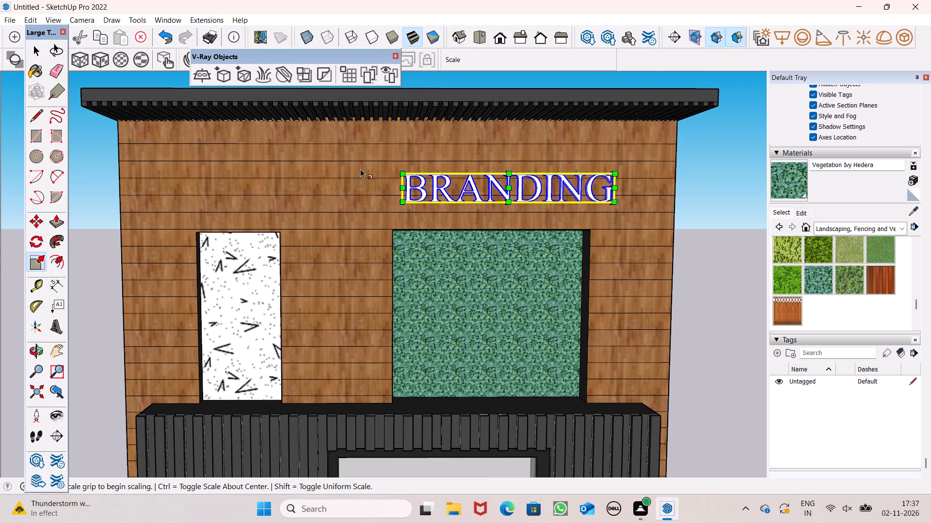
middle_drag(396, 187, 529, 224)
scroll(401, 157, up, 6)
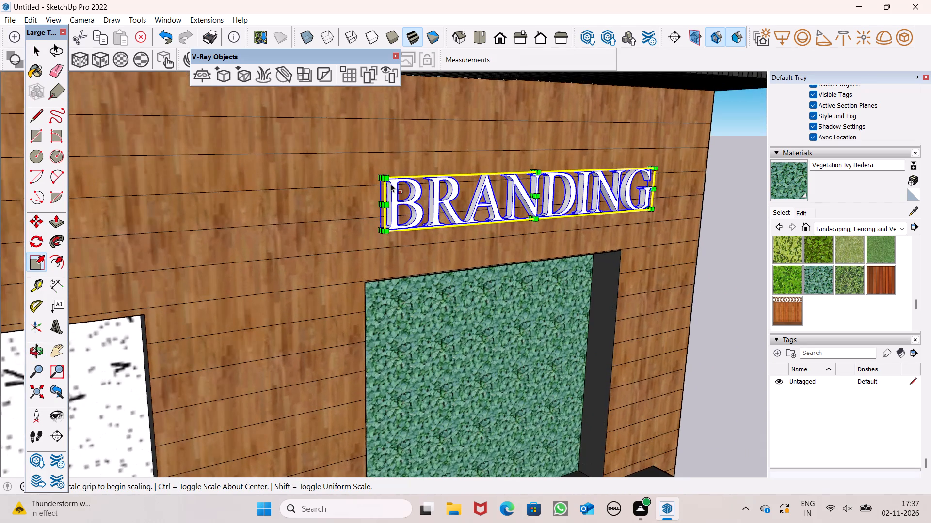
drag(381, 203, 364, 205)
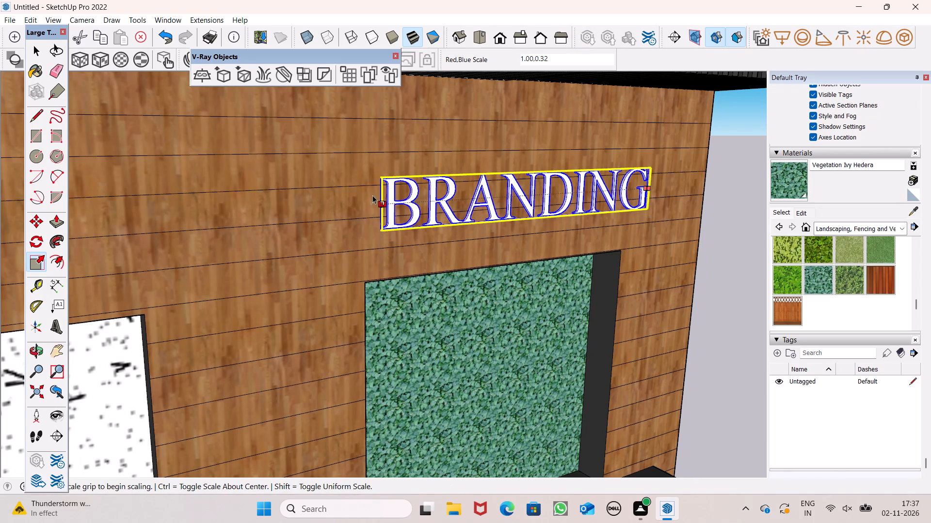
key(ctrl+z)
scroll(386, 203, up, 8)
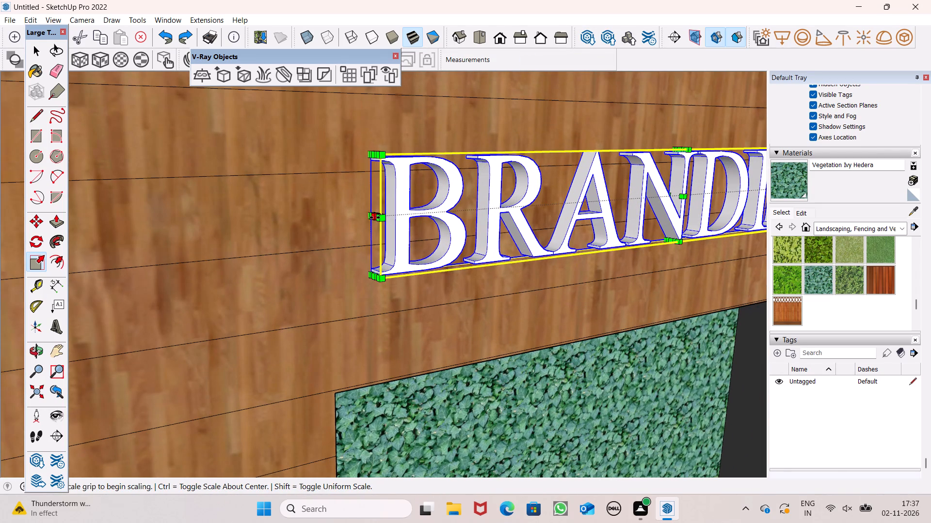
drag(375, 217, 286, 224)
scroll(301, 202, down, 7)
Scale the upper "BRANDING" lettering slightly taller by stretching its bottom edge down toward the ivy-filled opening.
middle_drag(499, 222, 481, 131)
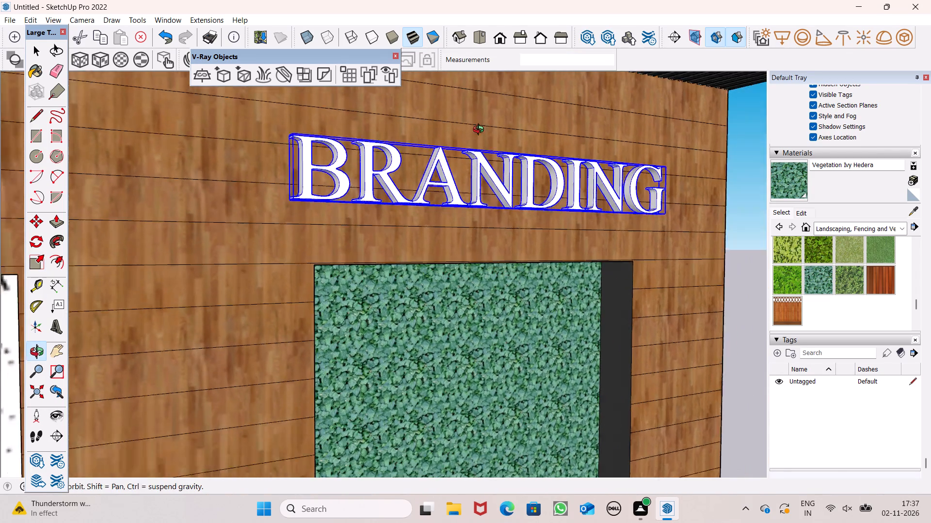
middle_drag(481, 131, 452, 66)
scroll(452, 66, up, 1)
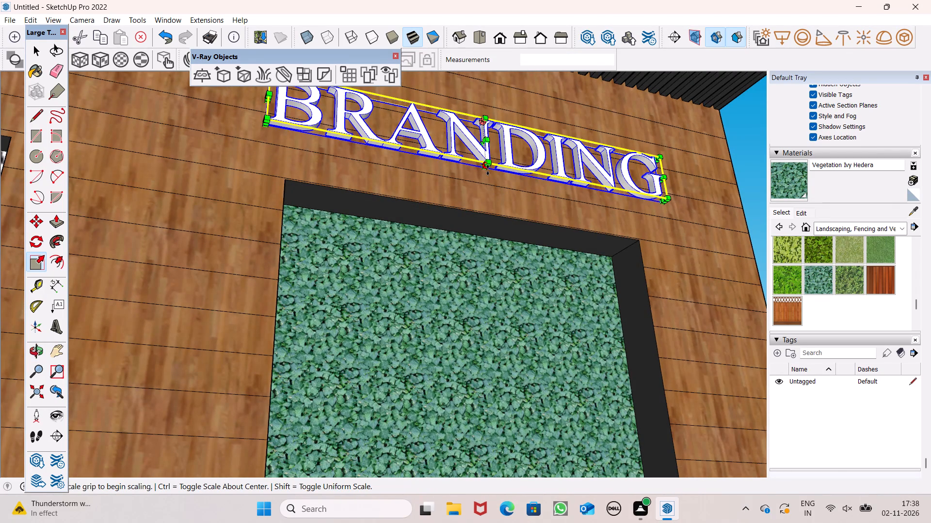
drag(488, 169, 490, 186)
scroll(471, 157, down, 6)
key(space)
Examine the whole facade from the front, checking both "BRANDING" letterings against the openings, ribbed panel and entrance.
scroll(460, 122, down, 4)
middle_drag(469, 147, 406, 258)
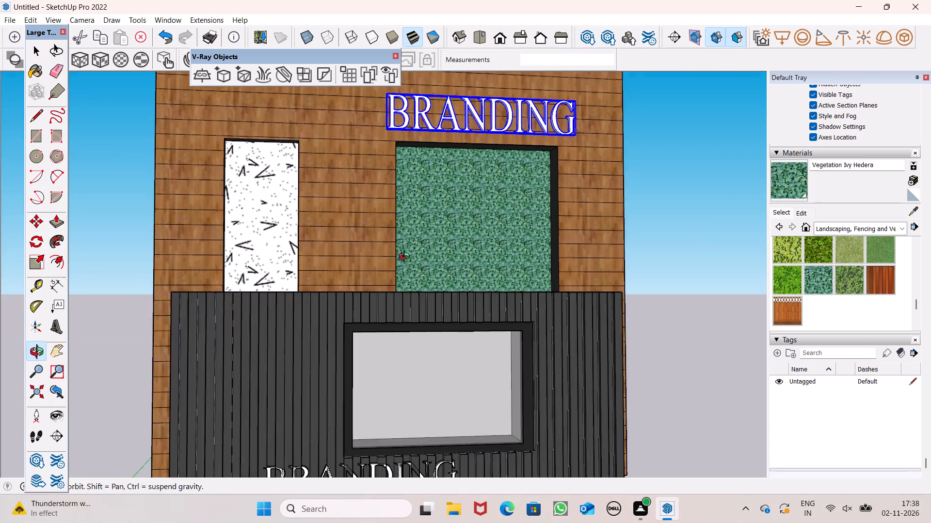
middle_drag(406, 258, 395, 269)
drag(713, 268, 703, 264)
scroll(514, 231, down, 6)
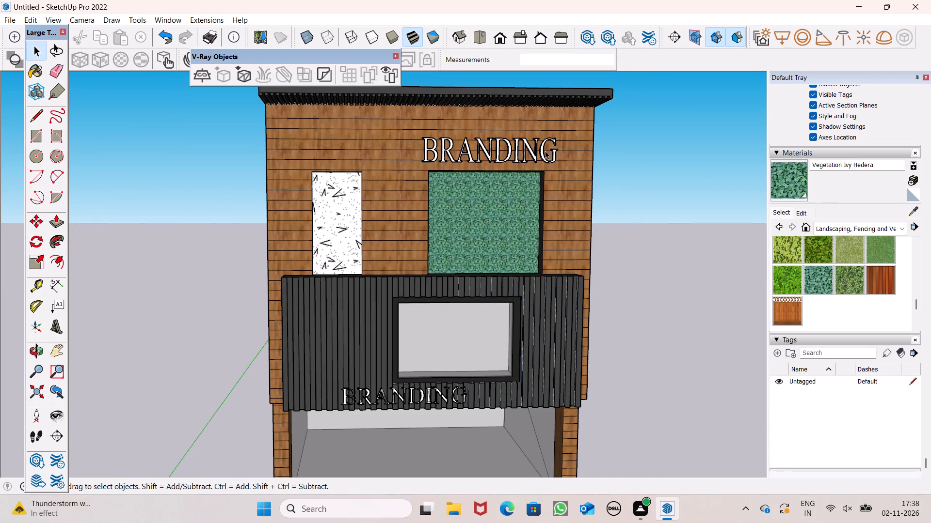
scroll(546, 152, down, 4)
middle_drag(546, 187, 501, 208)
scroll(486, 267, up, 7)
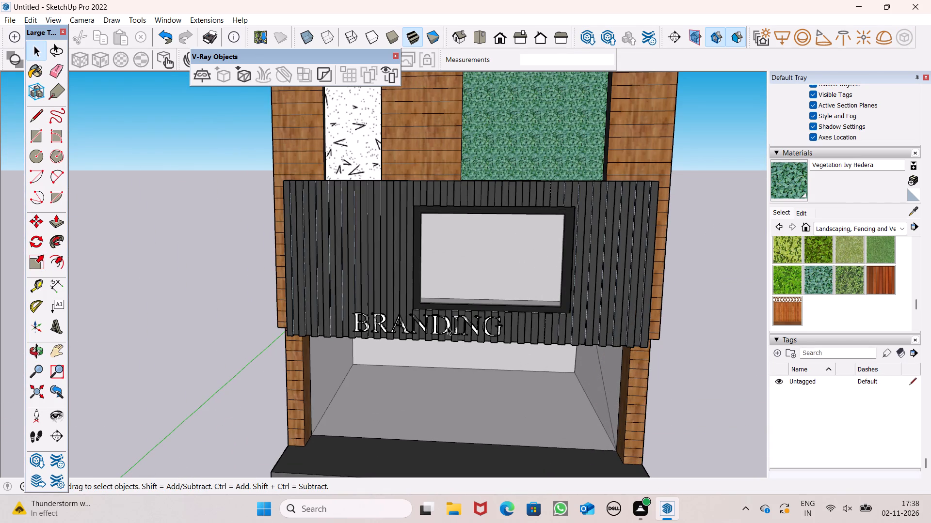
click(447, 322)
click(674, 325)
scroll(648, 246, down, 3)
middle_drag(526, 300, 527, 291)
scroll(515, 287, down, 4)
middle_drag(514, 290, 527, 274)
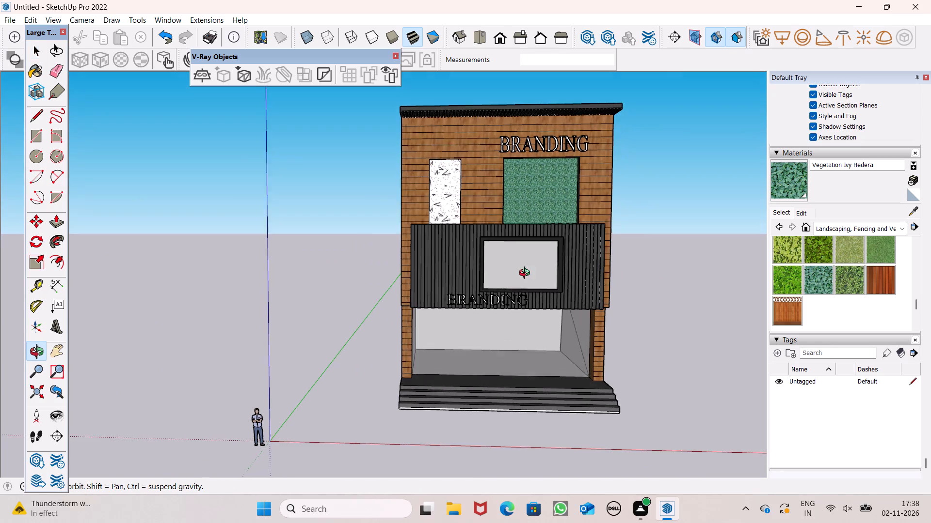
middle_drag(527, 274, 539, 289)
scroll(586, 242, up, 6)
scroll(587, 248, down, 6)
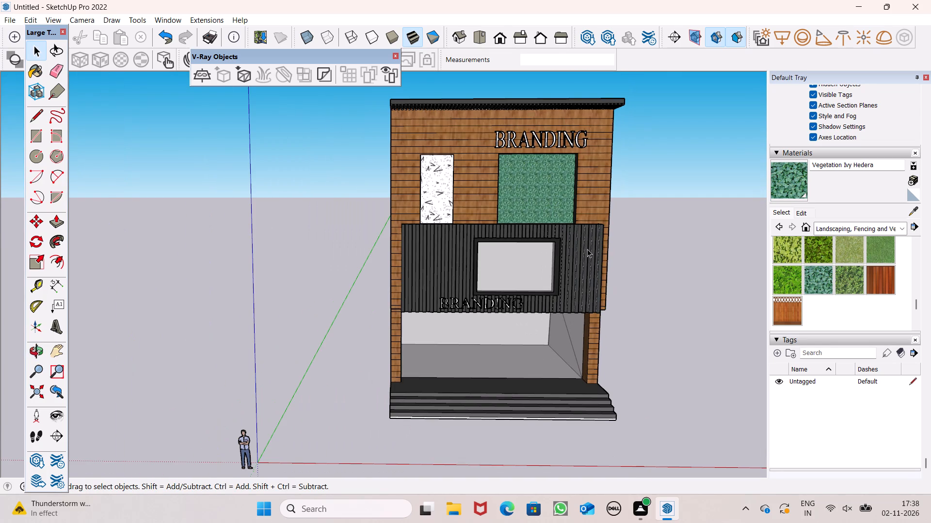
middle_click(588, 231)
scroll(627, 102, up, 1)
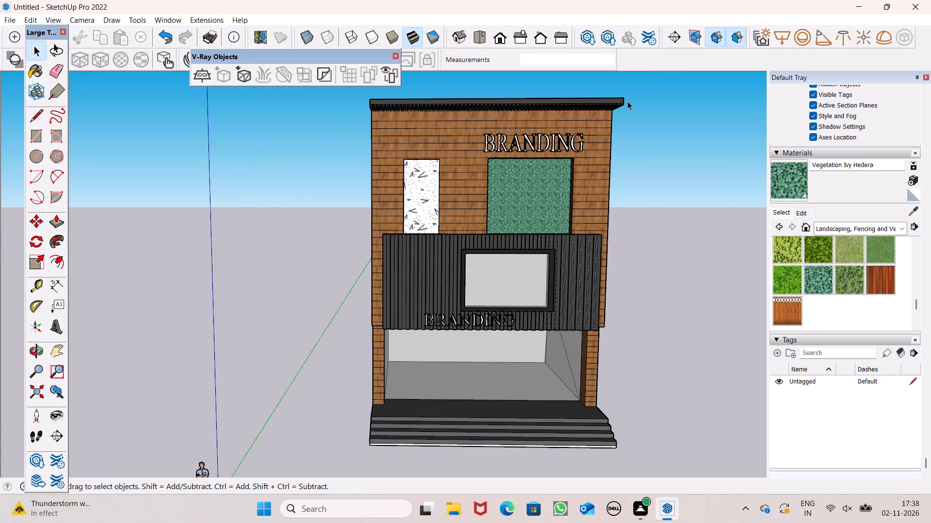
scroll(627, 101, up, 1)
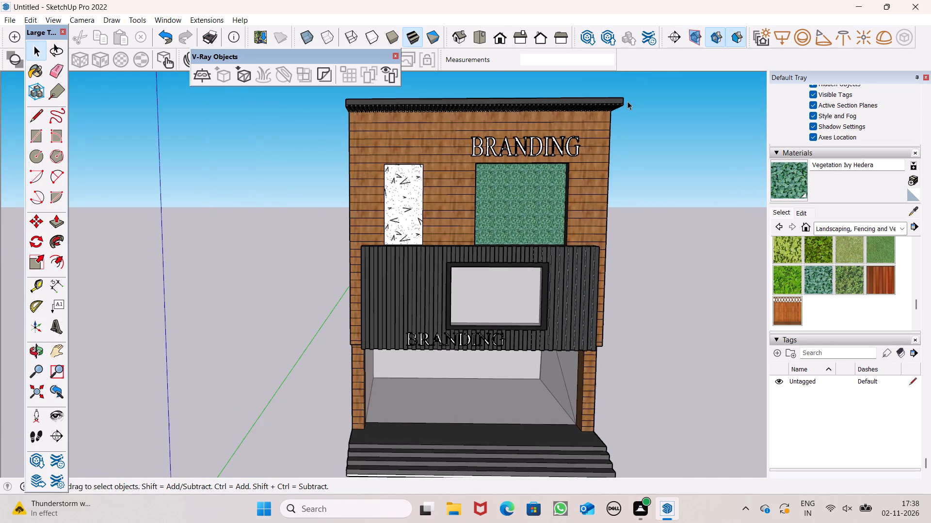
scroll(627, 101, down, 1)
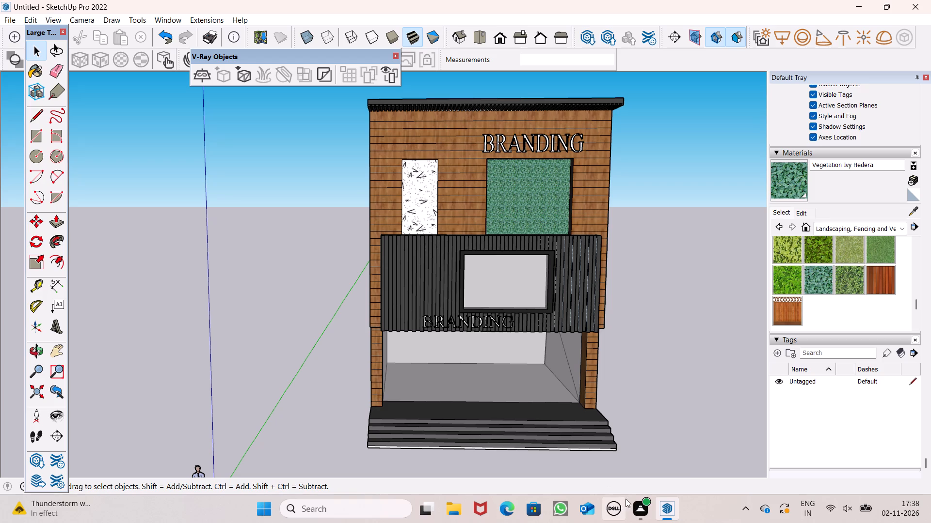
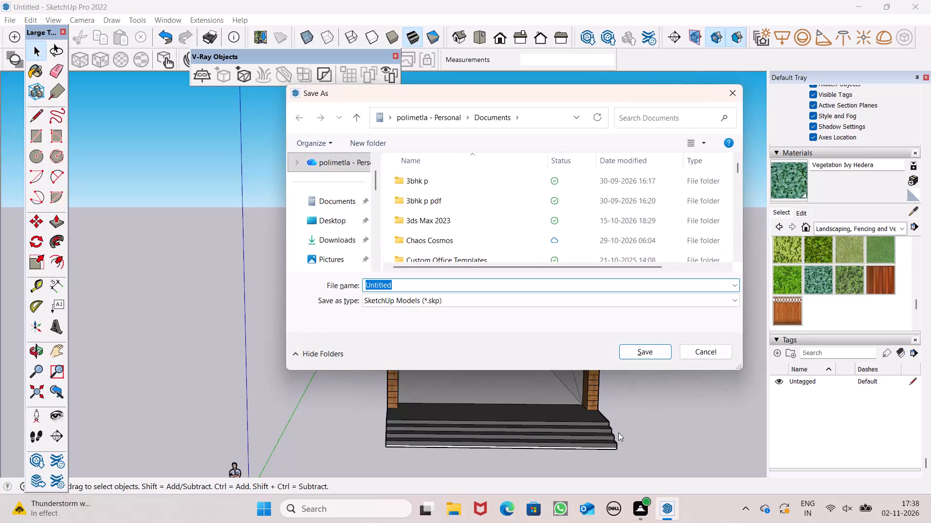
Save the model in the Documents folder under the name "Facade wooden building".
key(BackSpace)
text(FACADE)
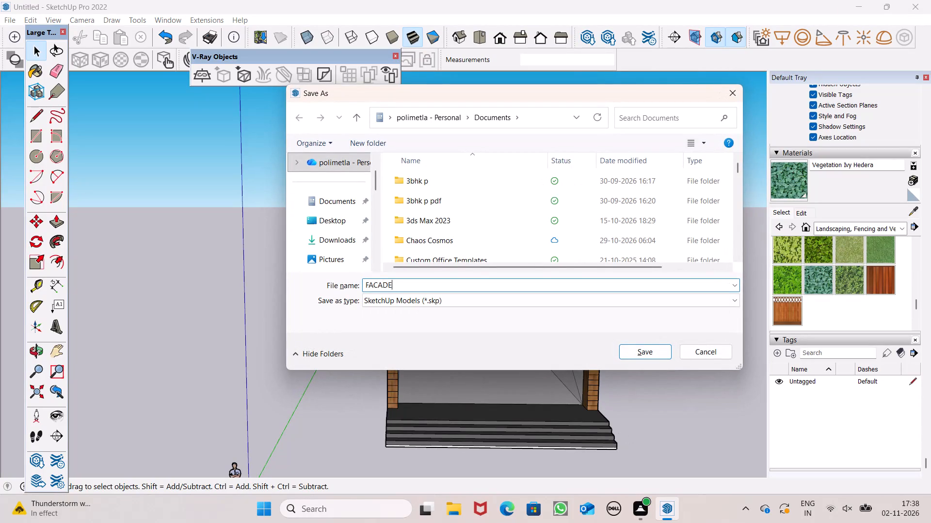
key(BackSpace)
key(BackSpace)
key(BackSpace)
key(BackSpace)
key(BackSpace)
key(a)
text(cade)
key(space)
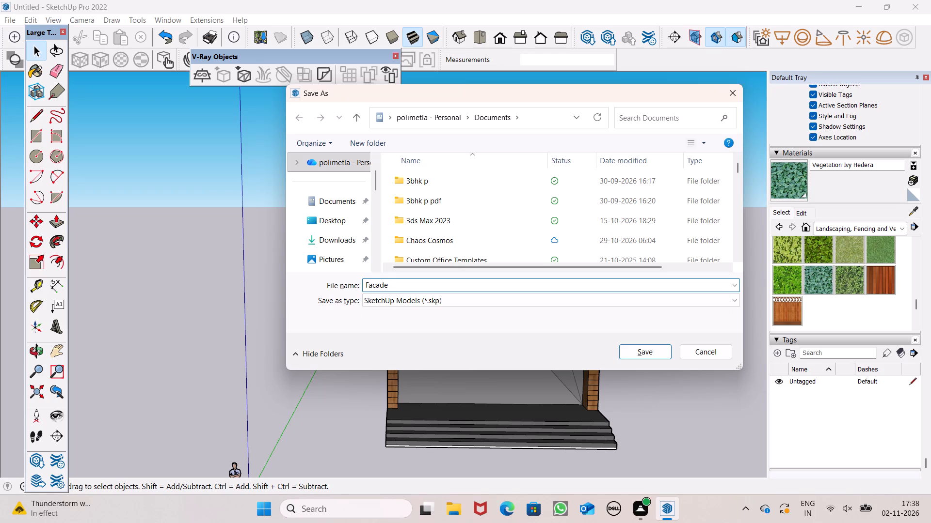
text(wooden bi)
key(BackSpace)
key(u)
text(ilding)
click(642, 350)
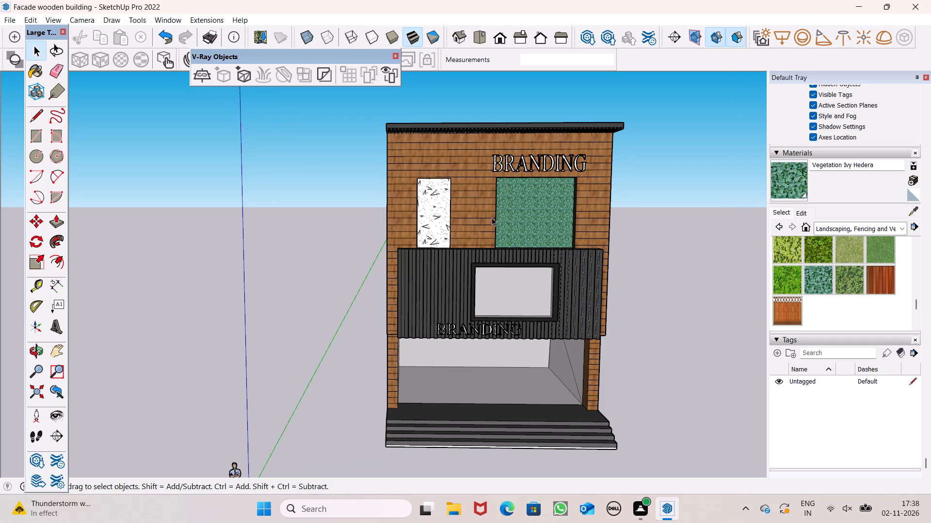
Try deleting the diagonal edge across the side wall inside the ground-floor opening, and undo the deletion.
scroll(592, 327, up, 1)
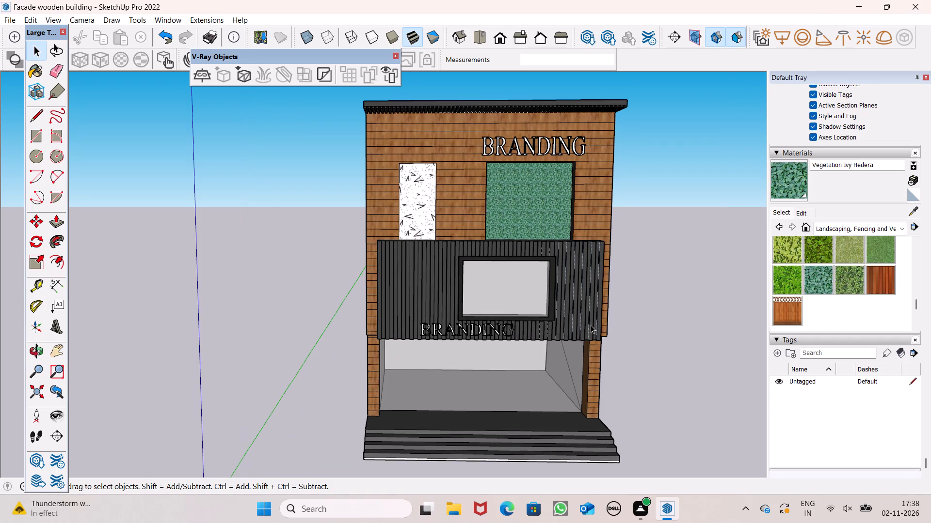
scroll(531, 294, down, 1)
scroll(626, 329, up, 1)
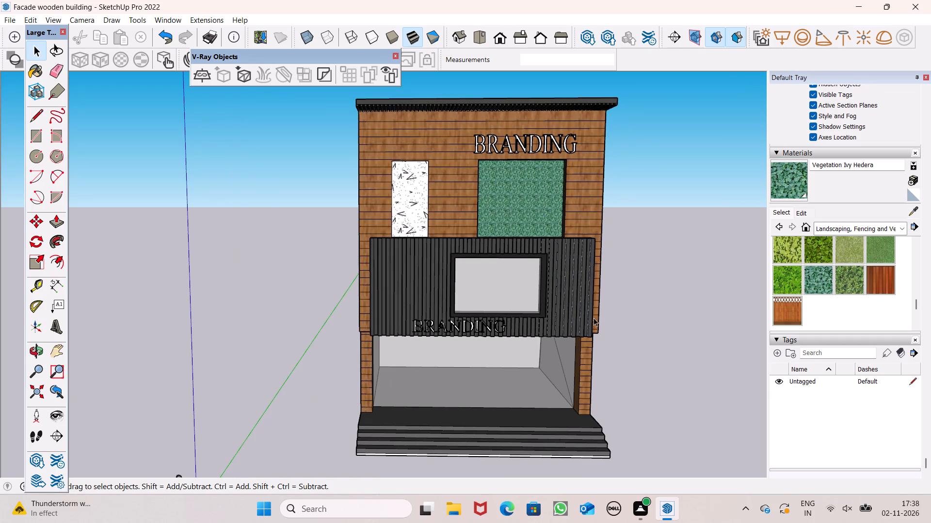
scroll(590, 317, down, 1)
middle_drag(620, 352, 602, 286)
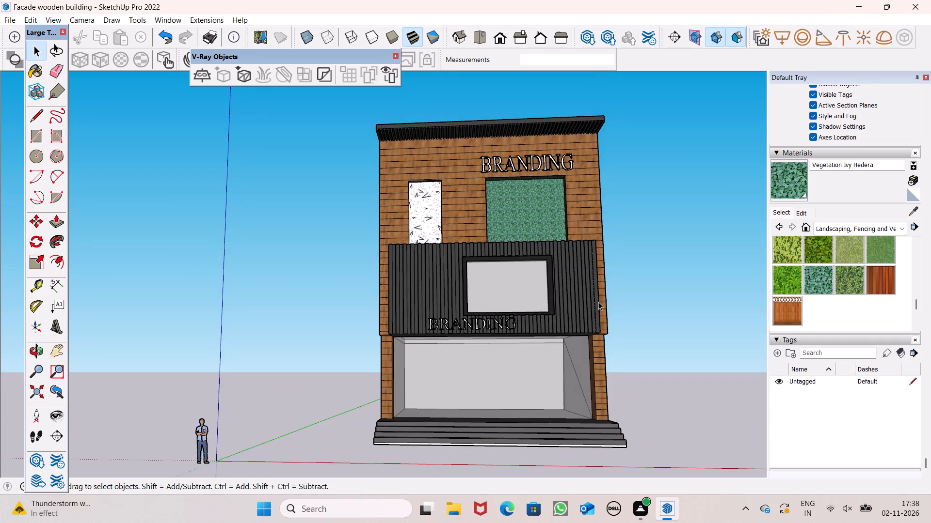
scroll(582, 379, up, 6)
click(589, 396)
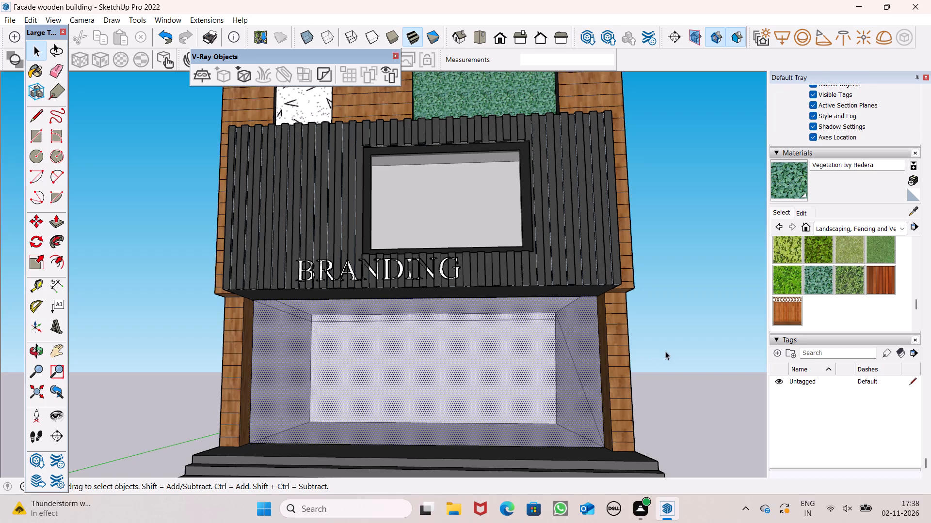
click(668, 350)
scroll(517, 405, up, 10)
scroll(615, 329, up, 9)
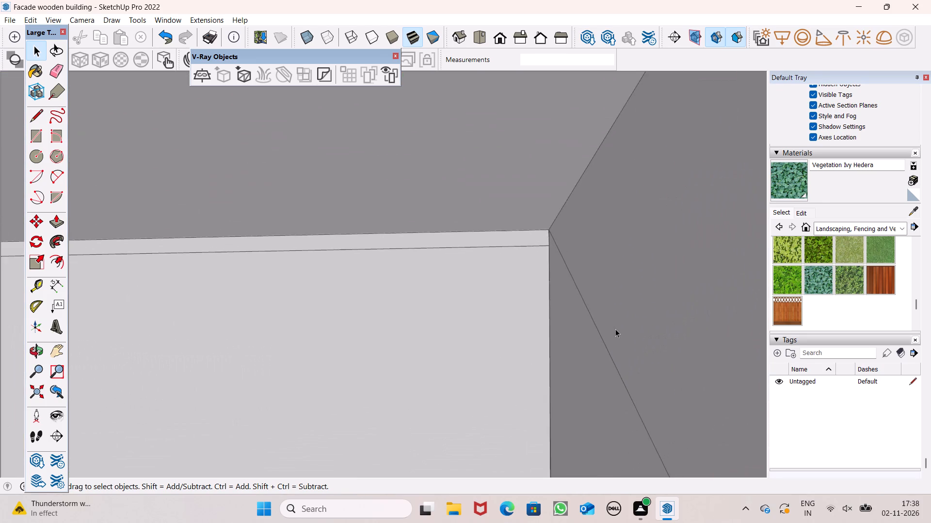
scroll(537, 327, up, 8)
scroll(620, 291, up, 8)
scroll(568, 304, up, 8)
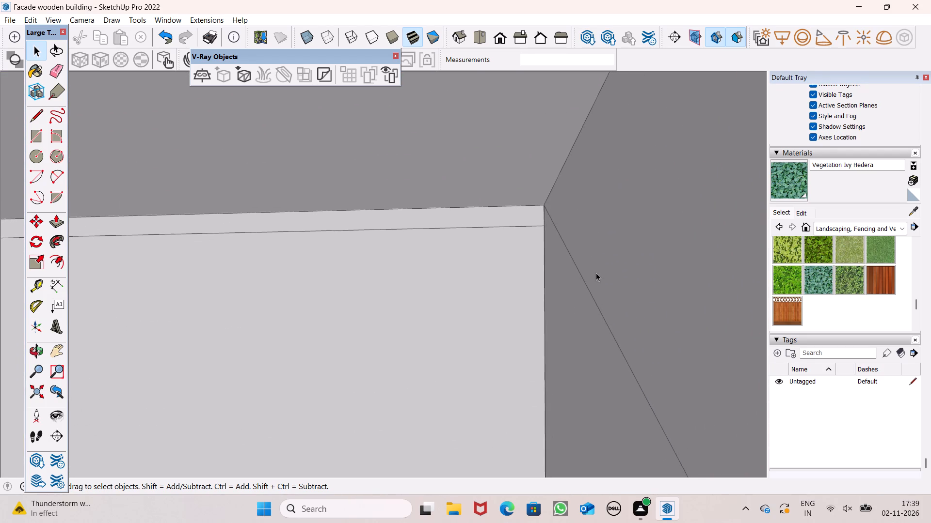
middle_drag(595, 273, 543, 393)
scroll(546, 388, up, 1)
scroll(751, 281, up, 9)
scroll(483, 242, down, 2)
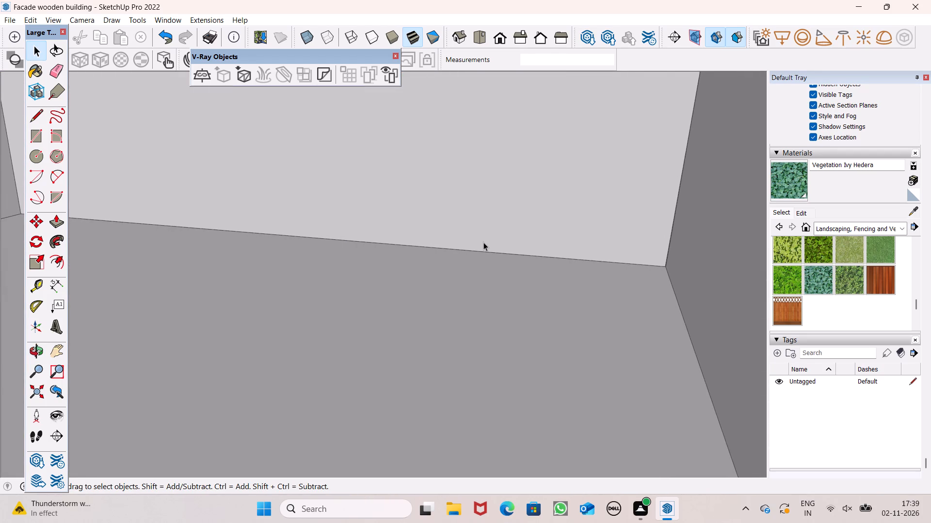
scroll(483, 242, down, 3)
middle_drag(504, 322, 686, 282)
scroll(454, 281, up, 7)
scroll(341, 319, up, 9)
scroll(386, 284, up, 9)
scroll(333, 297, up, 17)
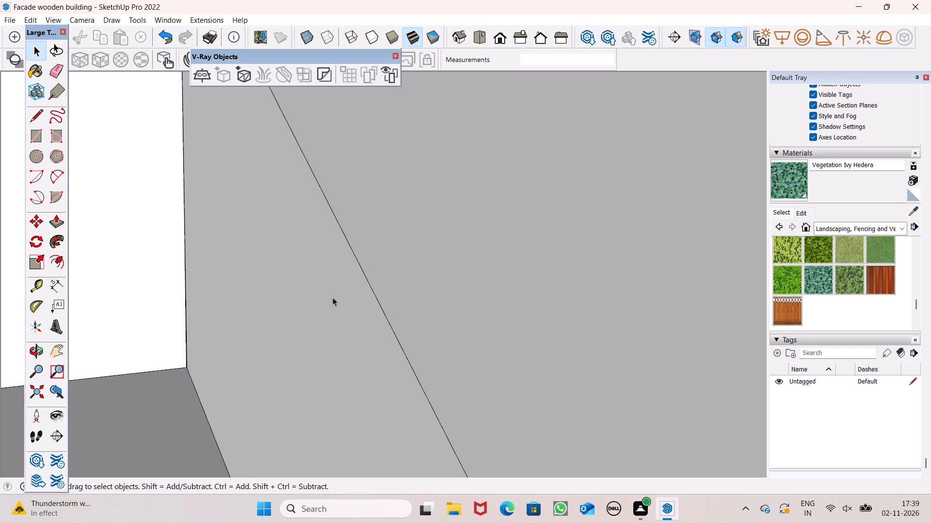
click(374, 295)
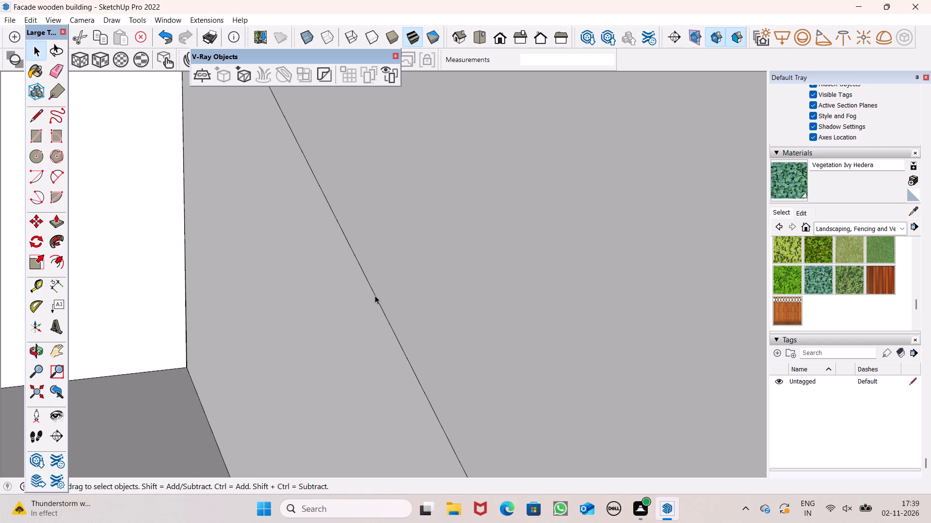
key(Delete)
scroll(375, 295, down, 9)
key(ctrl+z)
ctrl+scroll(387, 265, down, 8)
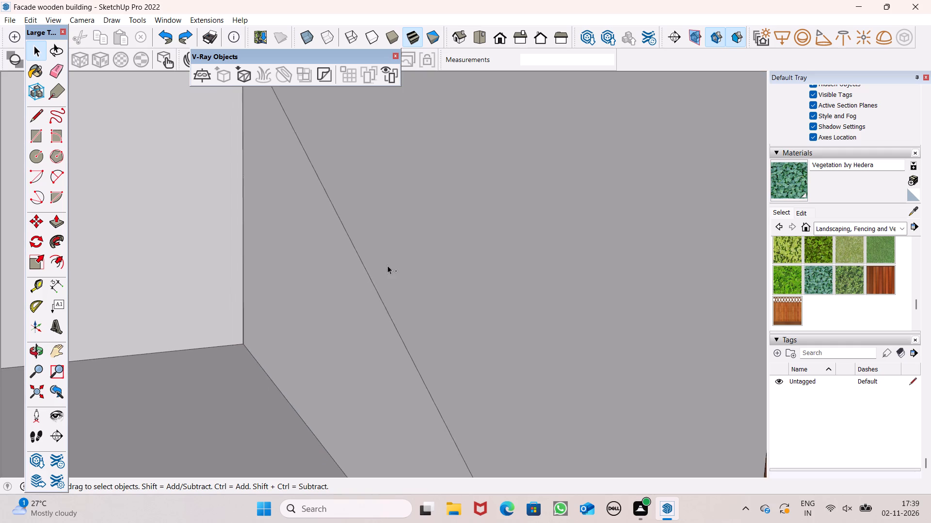
Frame the whole building in a straight-on front view, from the roof edge down to the entrance stair.
scroll(390, 197, down, 20)
scroll(390, 197, down, 19)
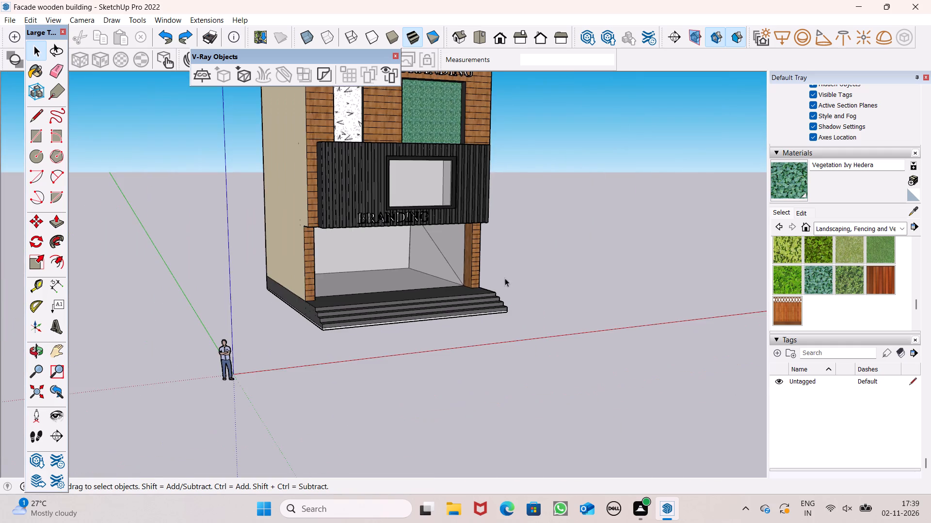
middle_drag(570, 293, 477, 298)
scroll(496, 311, down, 5)
middle_drag(483, 314, 477, 278)
scroll(380, 188, up, 1)
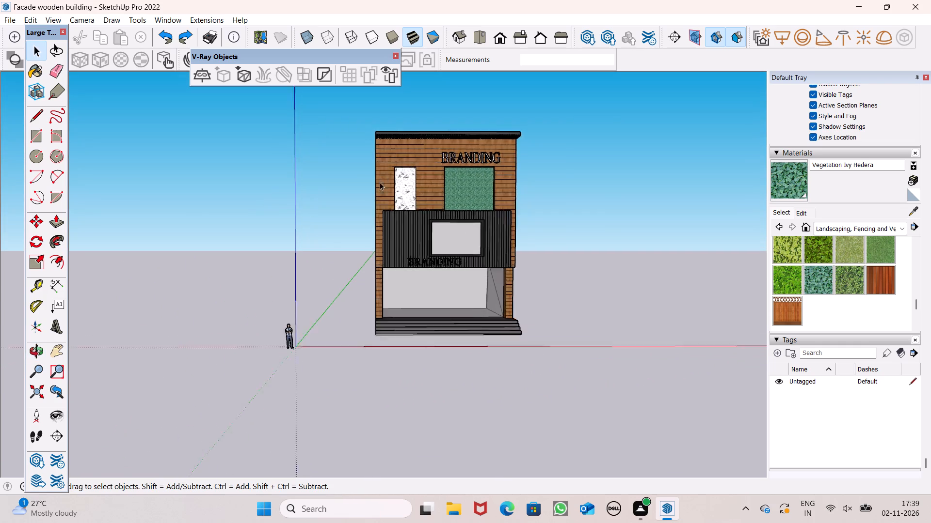
scroll(380, 182, up, 3)
scroll(359, 178, down, 2)
scroll(465, 155, up, 1)
scroll(517, 151, up, 4)
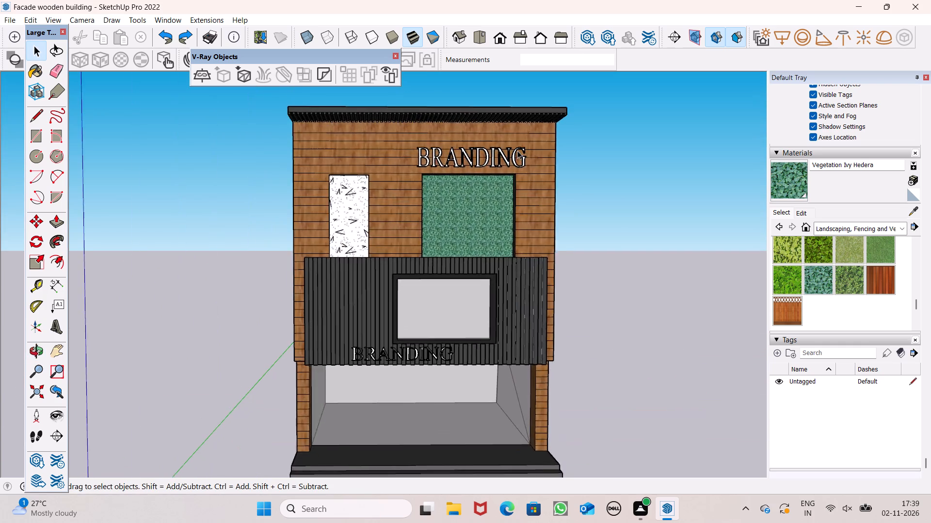
scroll(517, 151, down, 2)
middle_drag(547, 199, 539, 199)
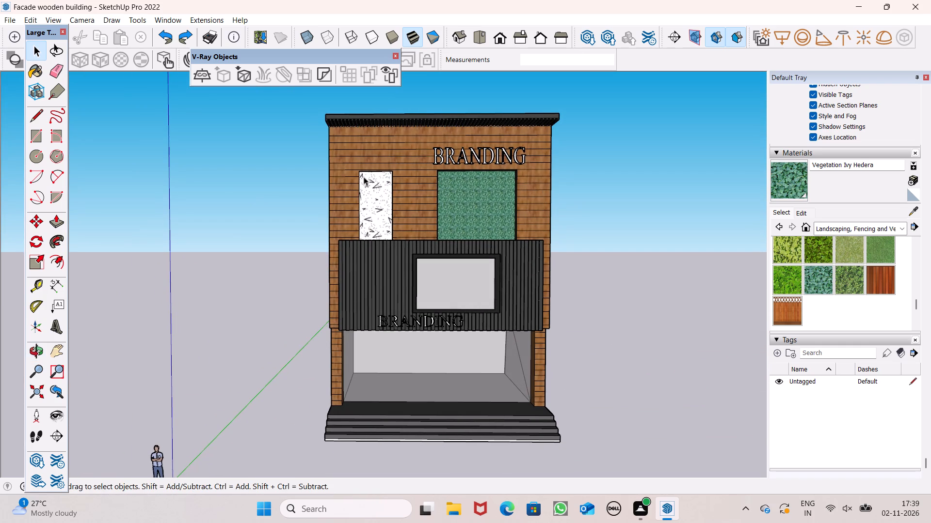
scroll(272, 126, up, 1)
scroll(272, 126, down, 1)
scroll(313, 142, up, 1)
scroll(313, 142, down, 1)
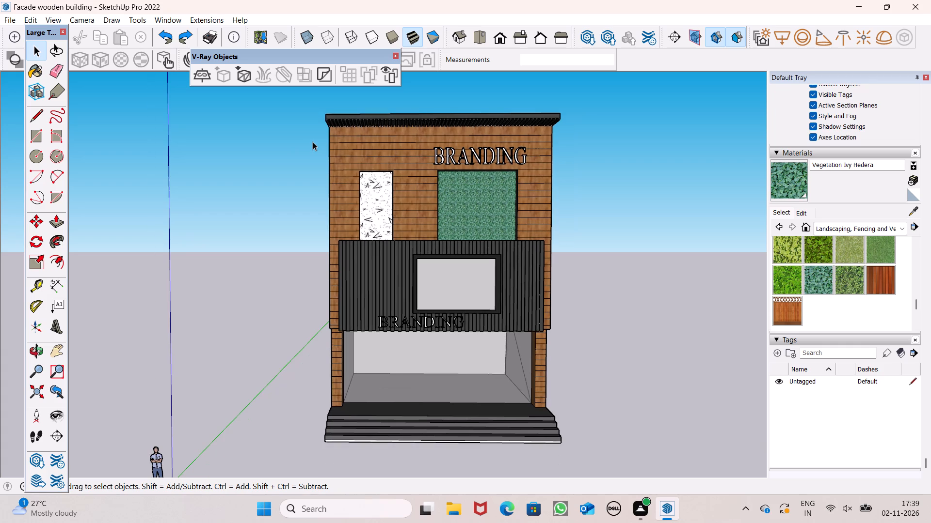
middle_drag(472, 184, 467, 165)
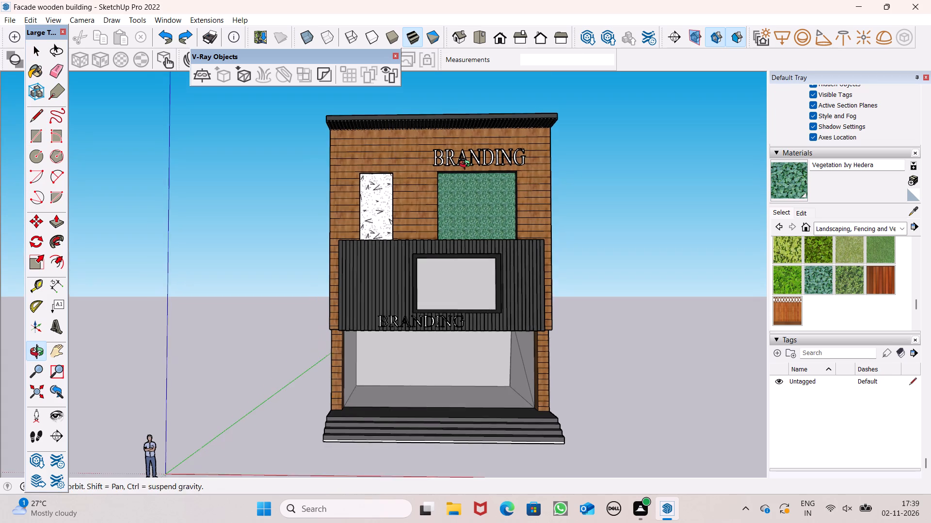
middle_drag(467, 165, 467, 165)
scroll(404, 105, up, 2)
scroll(405, 113, down, 1)
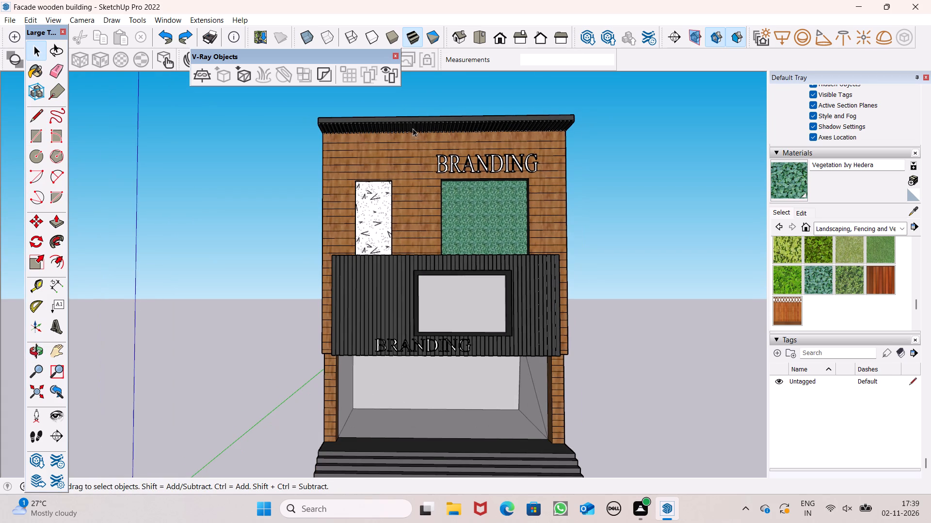
scroll(444, 160, down, 1)
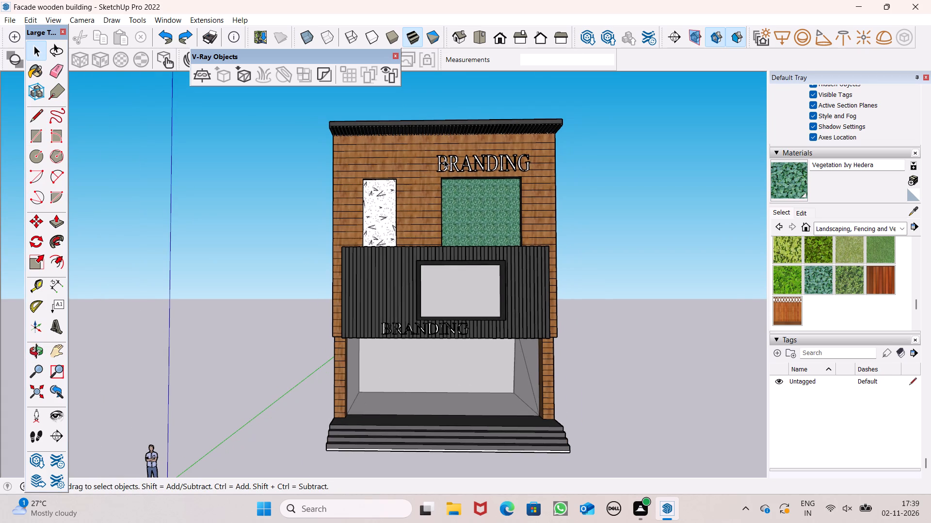
Export the front view as a 2D JPEG image named "Facade wooden building" to the Pictures folder.
click(8, 16)
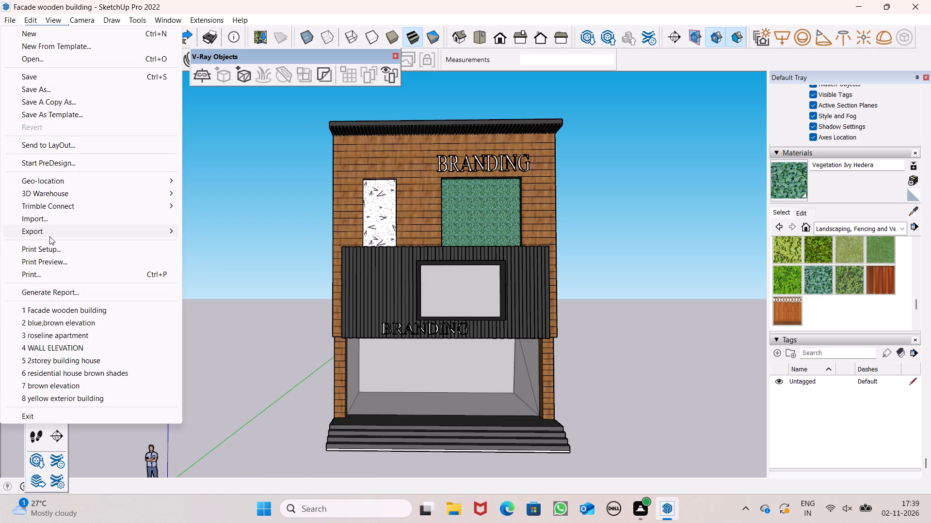
click(47, 231)
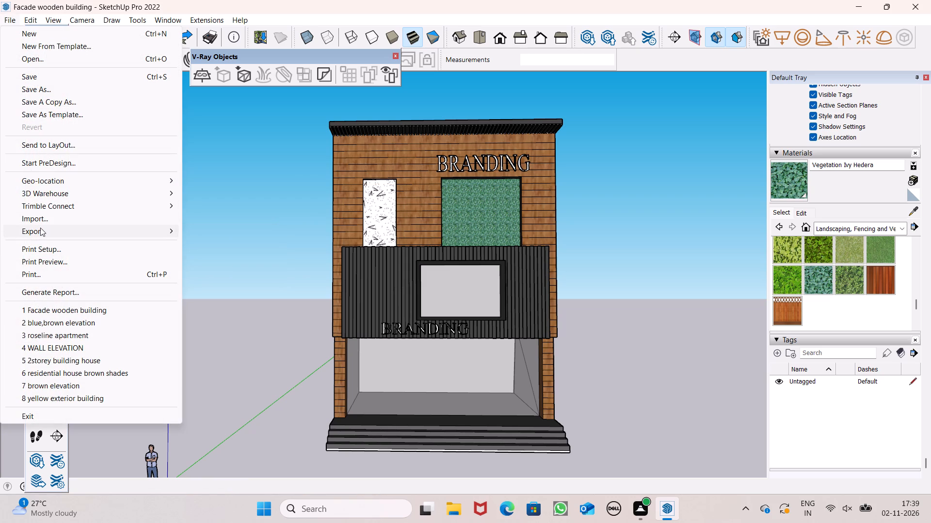
click(40, 228)
click(37, 230)
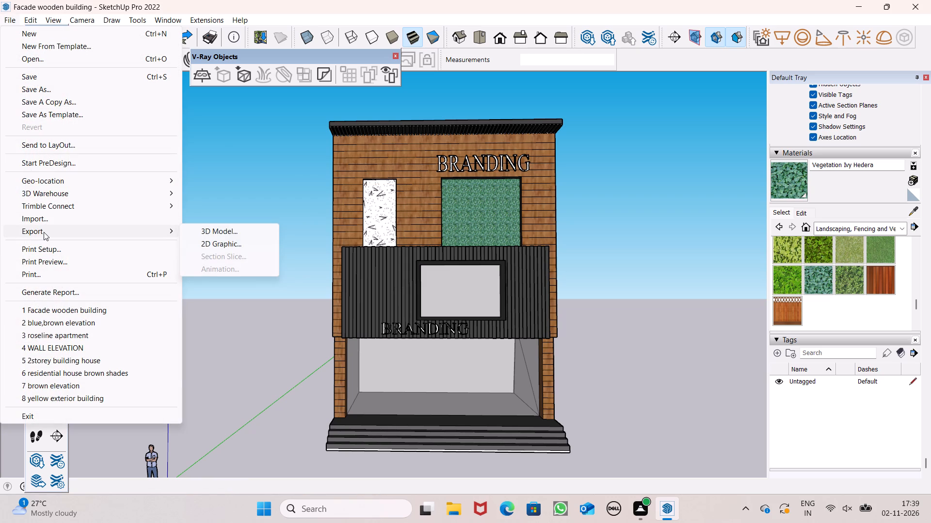
click(54, 232)
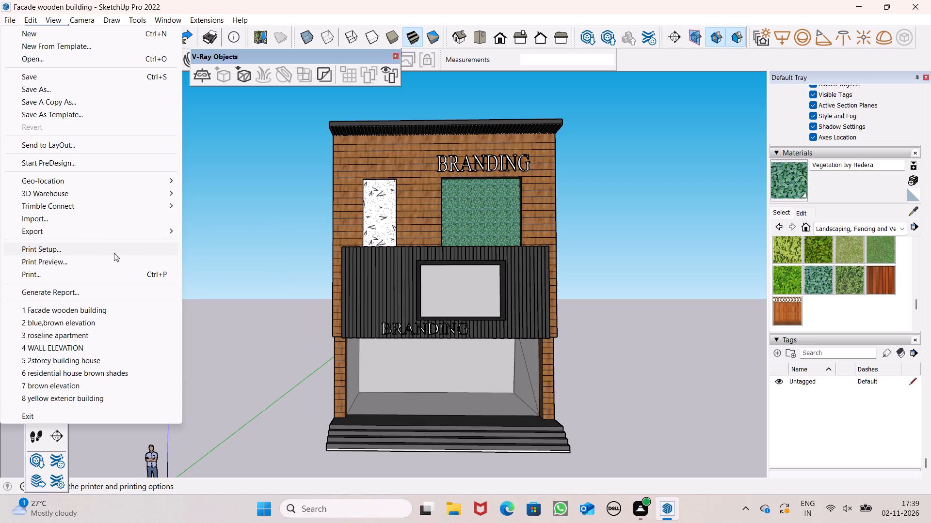
click(176, 233)
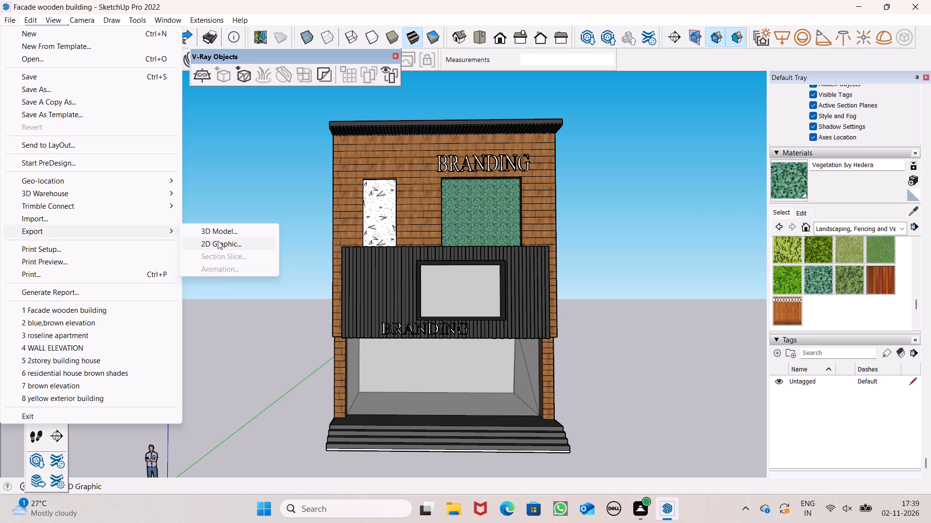
click(218, 241)
click(640, 352)
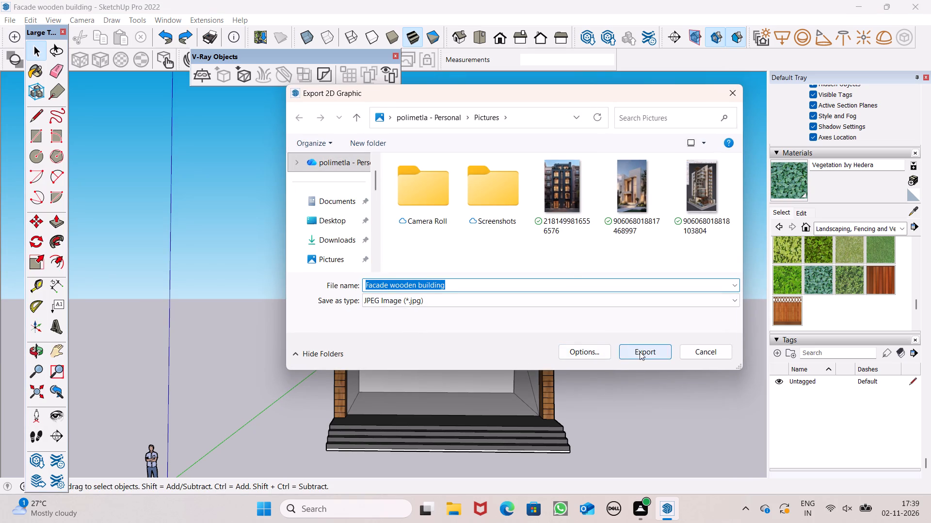